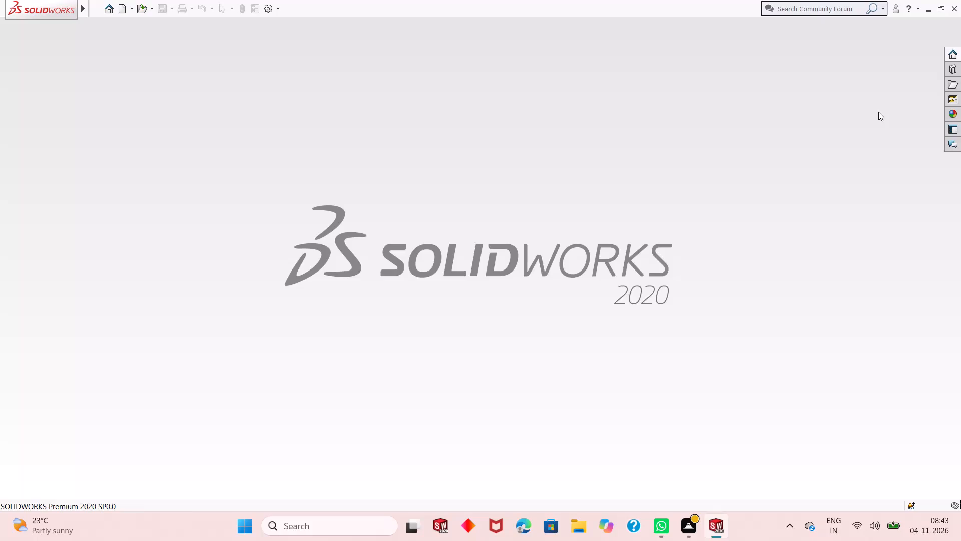
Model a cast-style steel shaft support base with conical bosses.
Create a new part document.
click(122, 11)
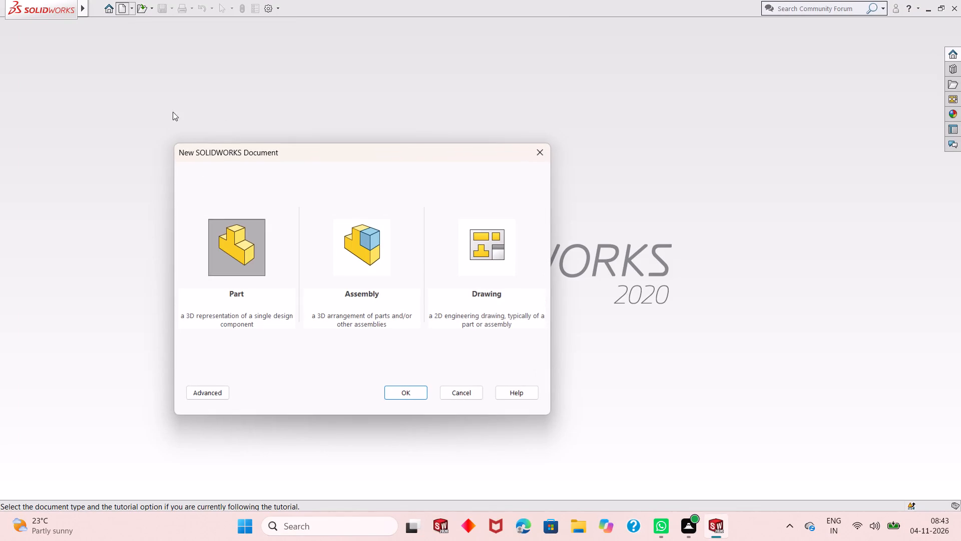
double_click(228, 266)
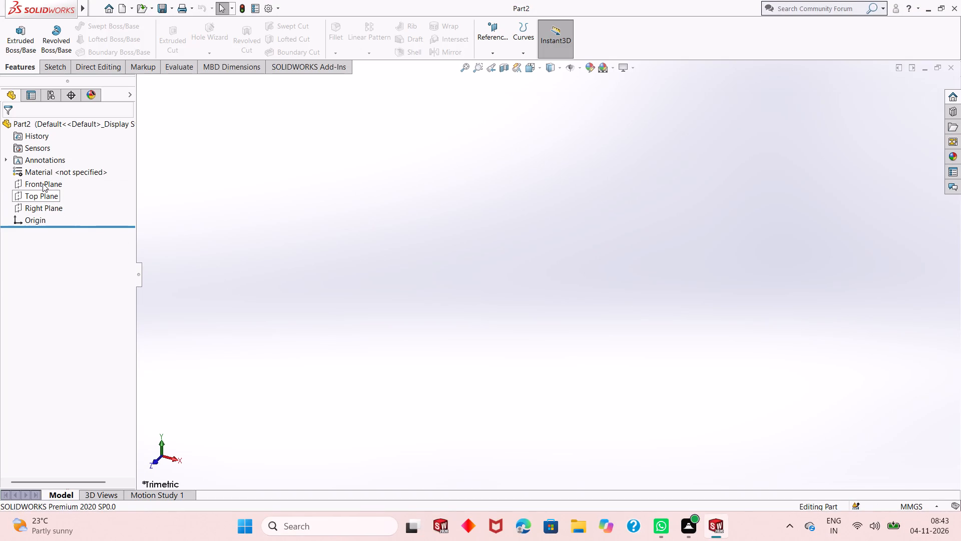
Open a new sketch on the Top Plane.
click(51, 198)
click(60, 180)
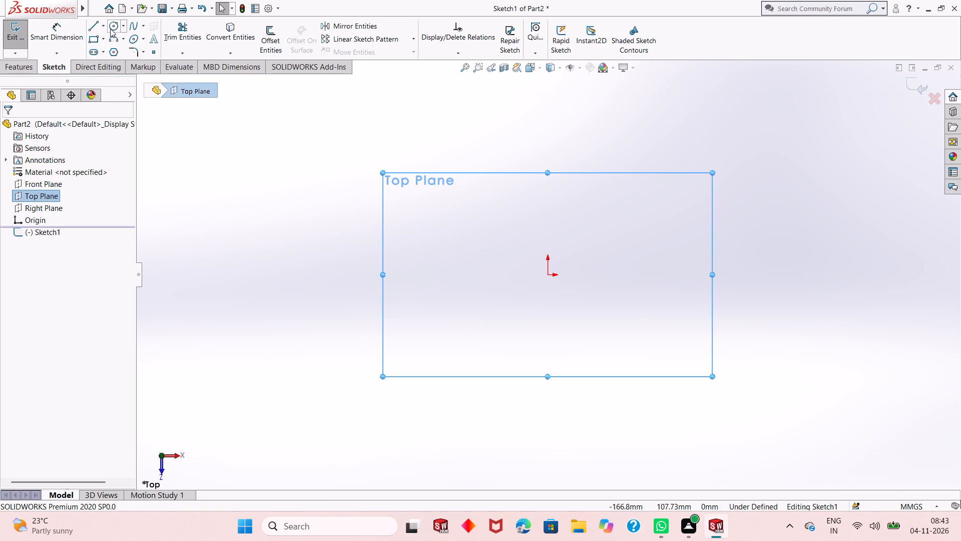
Sketch a horizontal straight slot starting at the origin, with 8 mm between its arc centres and a width of 22 mm.
click(95, 53)
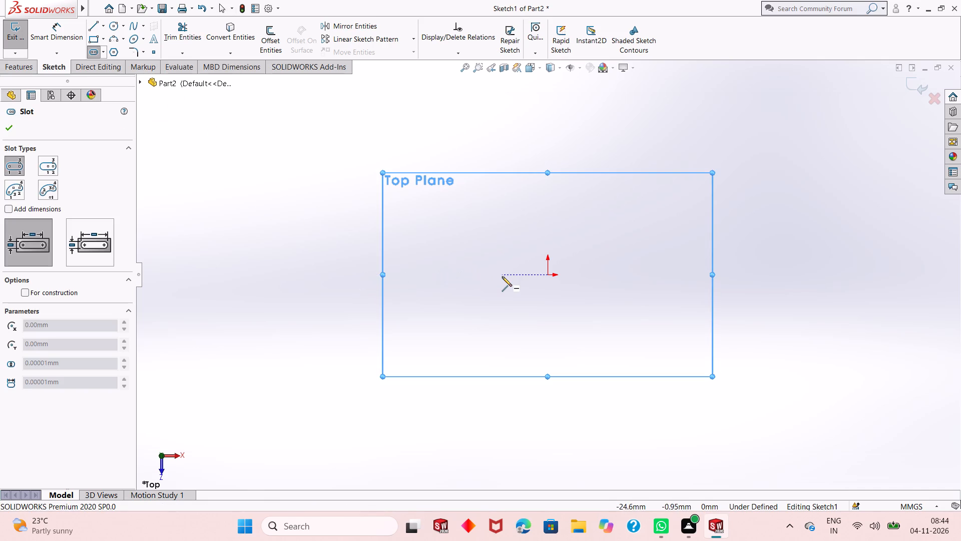
click(549, 275)
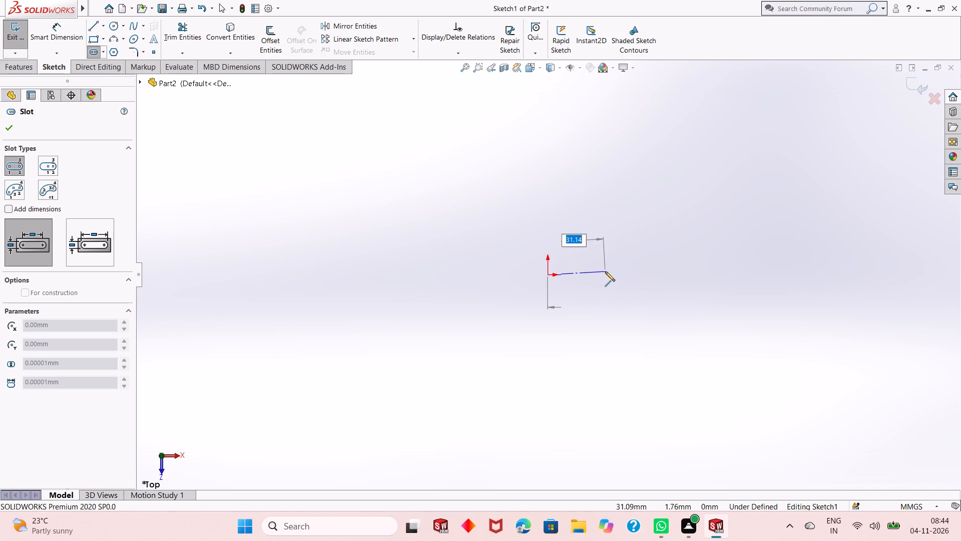
key(8)
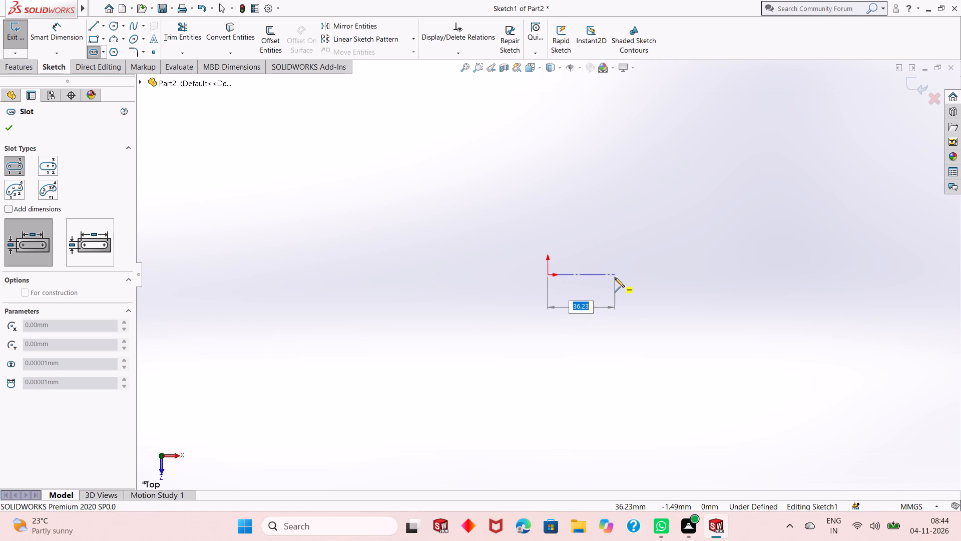
key(8)
key(Return)
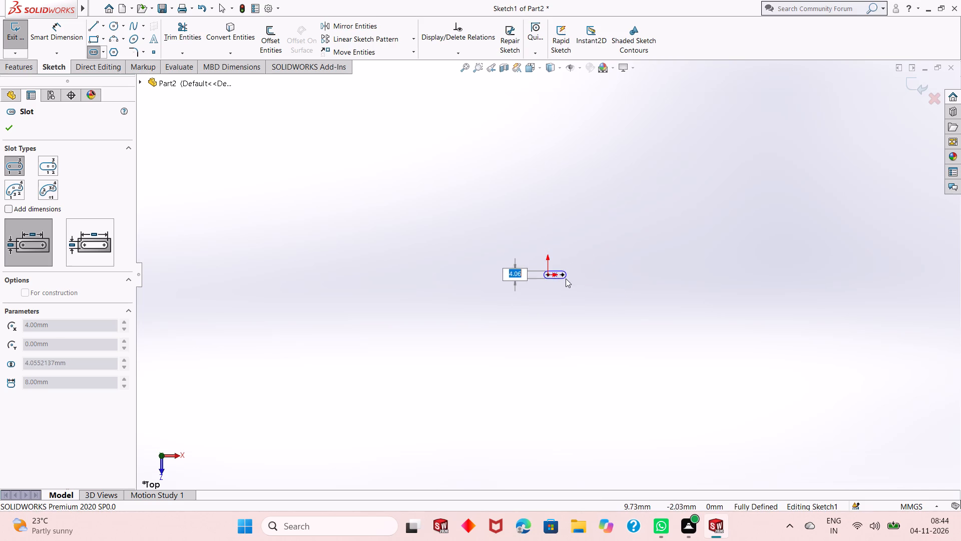
scroll(566, 279, up, 4)
scroll(566, 279, down, 13)
scroll(391, 229, down, 2)
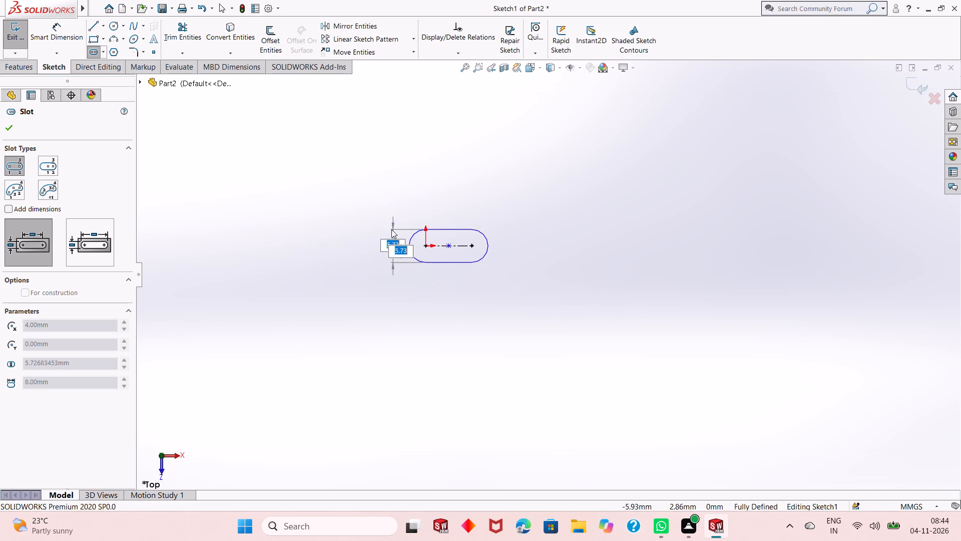
scroll(556, 279, down, 3)
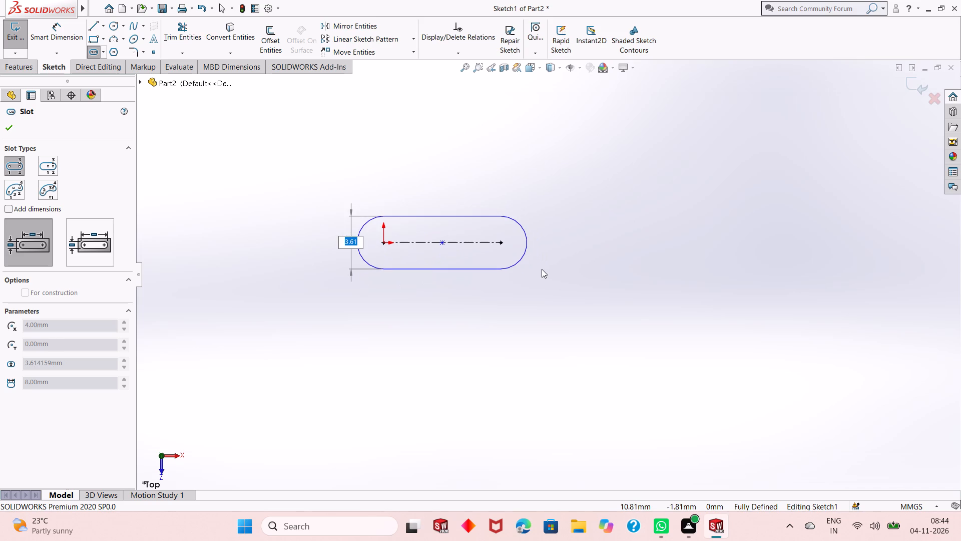
scroll(542, 269, down, 1)
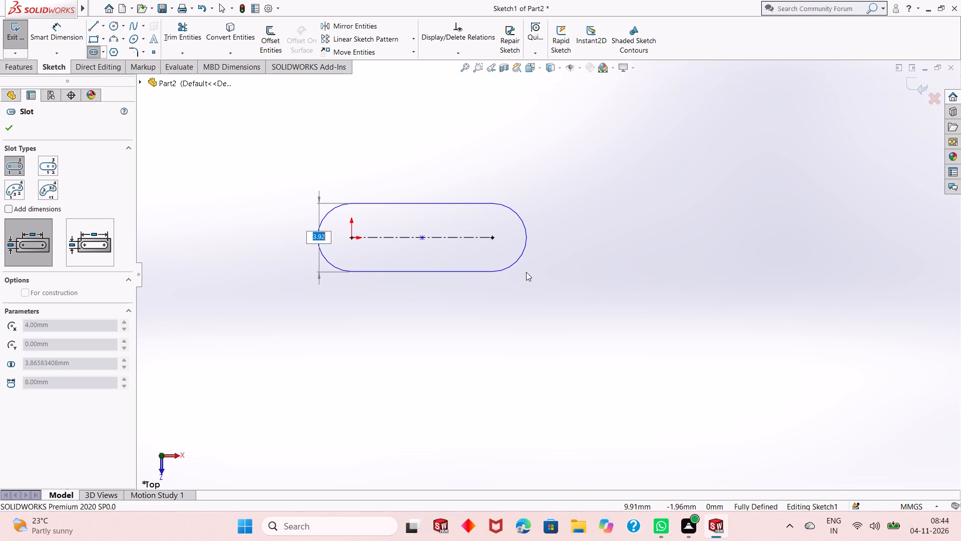
key(2)
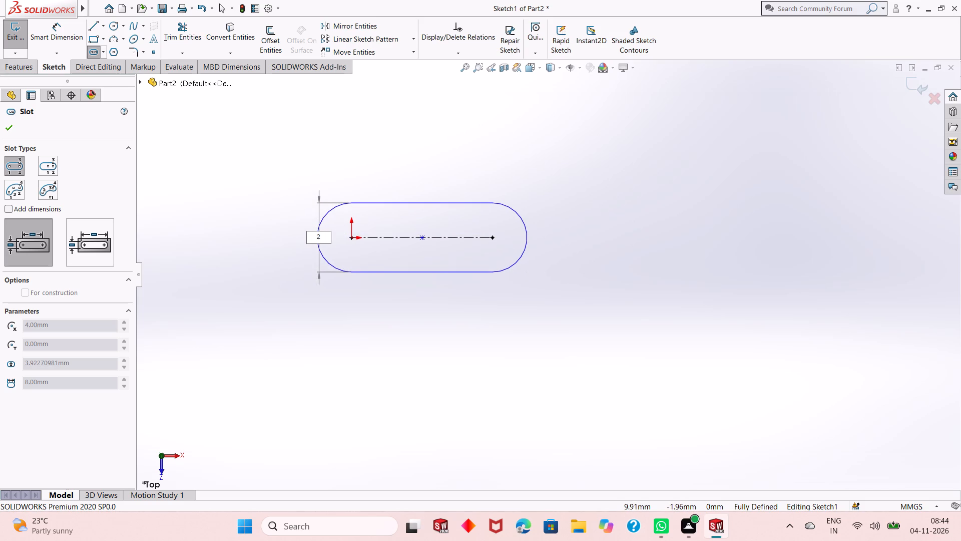
key(2)
key(Return)
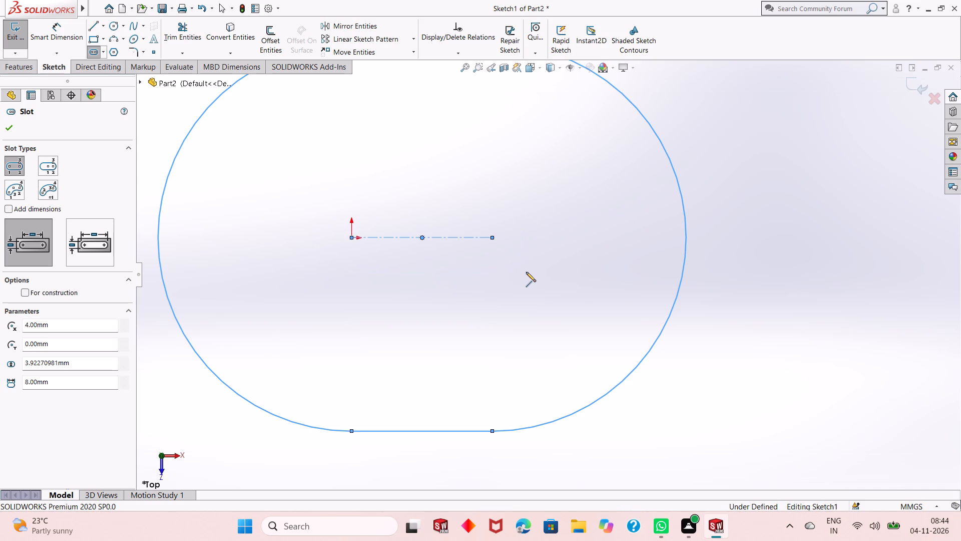
scroll(458, 269, down, 2)
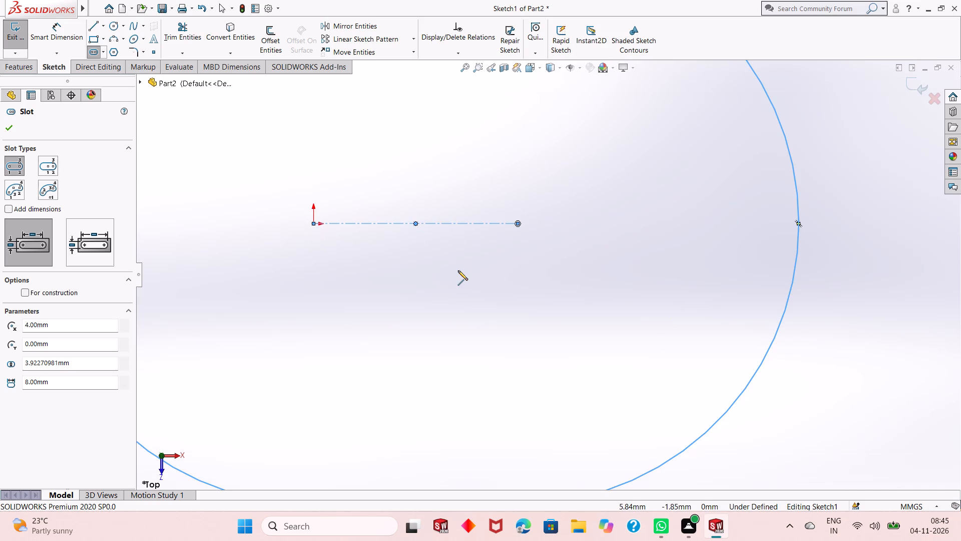
scroll(458, 270, up, 4)
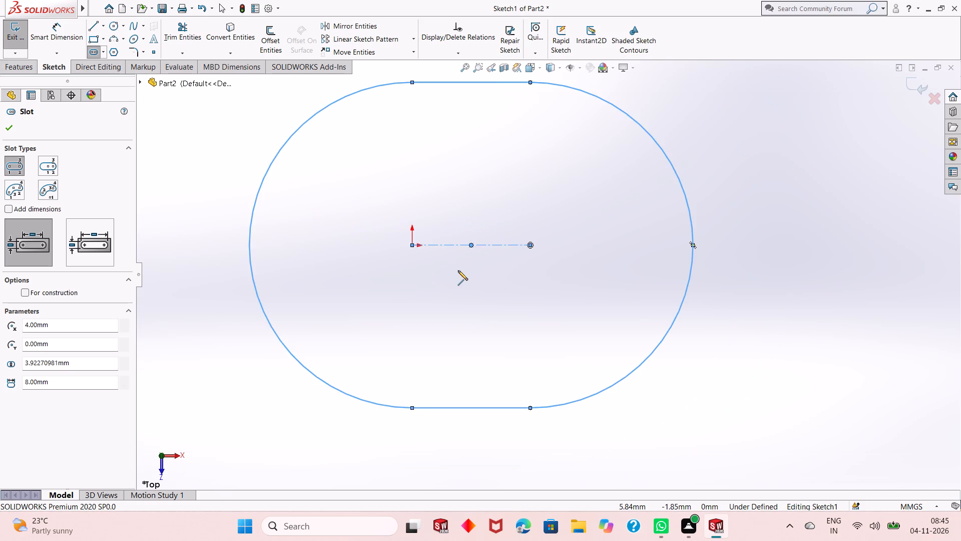
scroll(458, 270, up, 4)
scroll(629, 353, down, 1)
scroll(525, 277, up, 1)
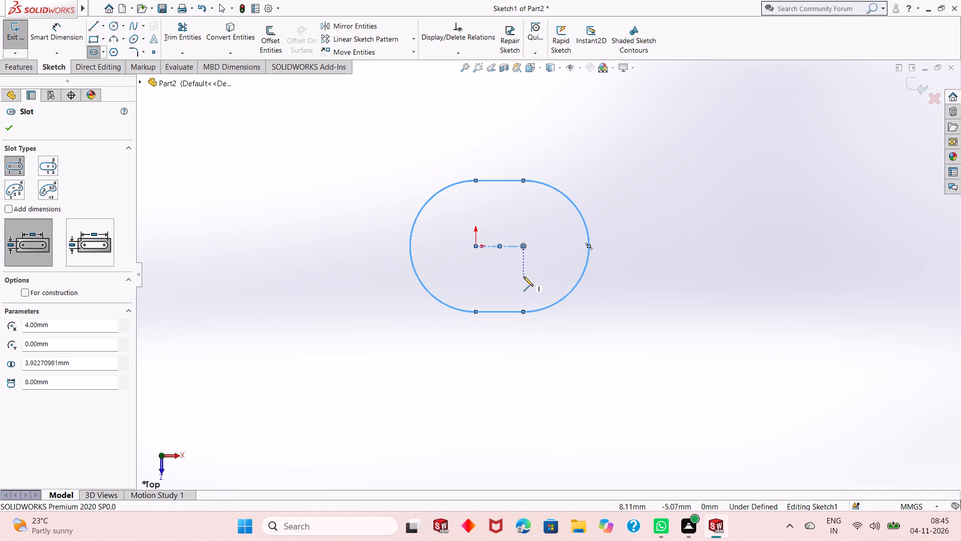
scroll(524, 277, up, 1)
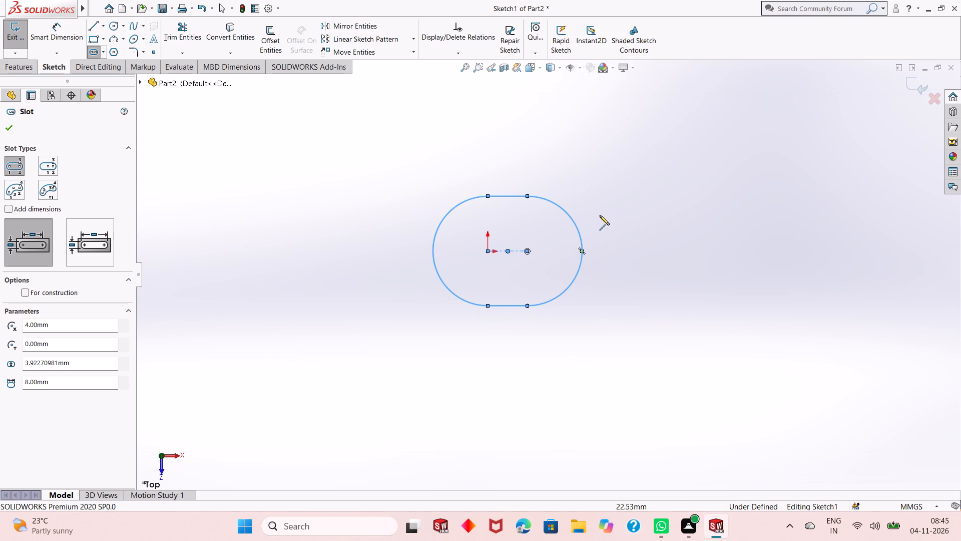
right_click(622, 190)
click(648, 202)
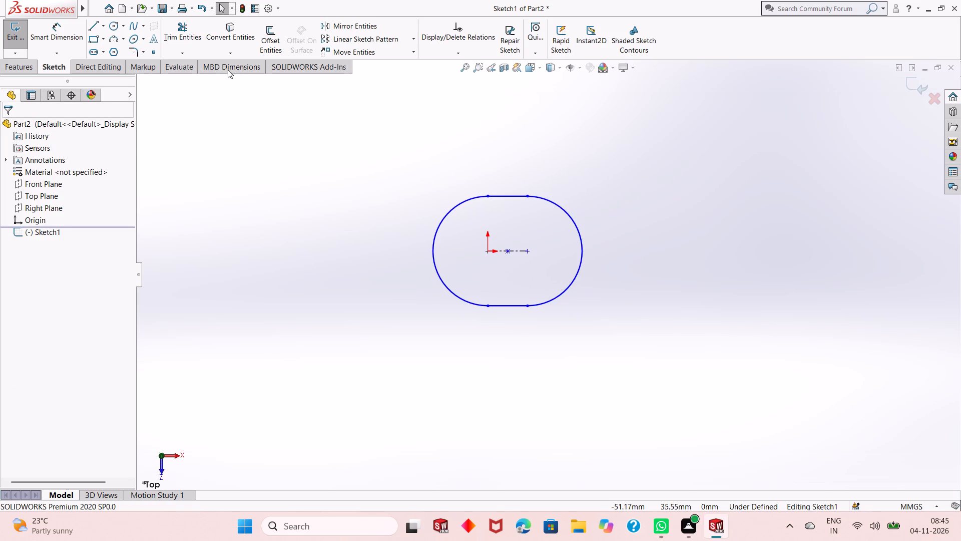
Dimension the slot's width between its two straight edges at 22 mm.
click(77, 38)
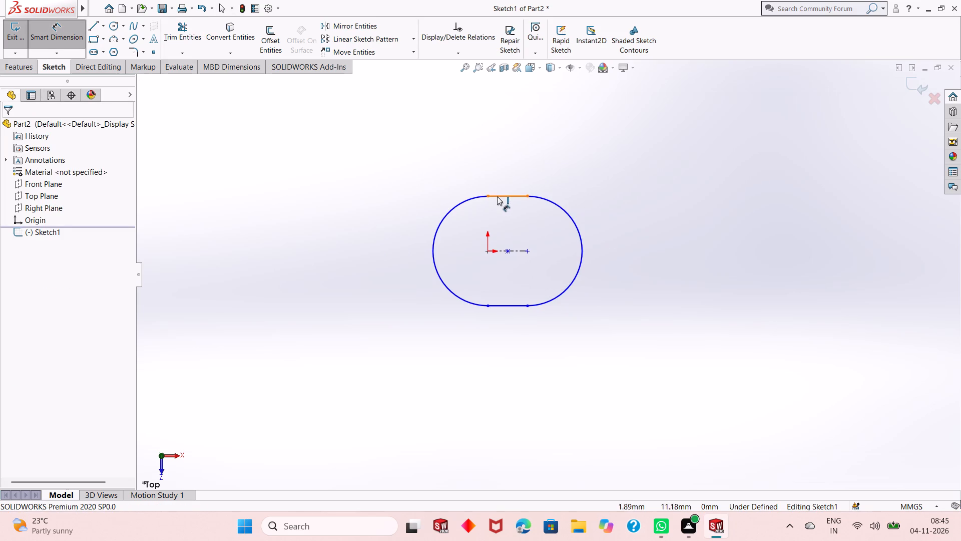
click(497, 196)
click(505, 308)
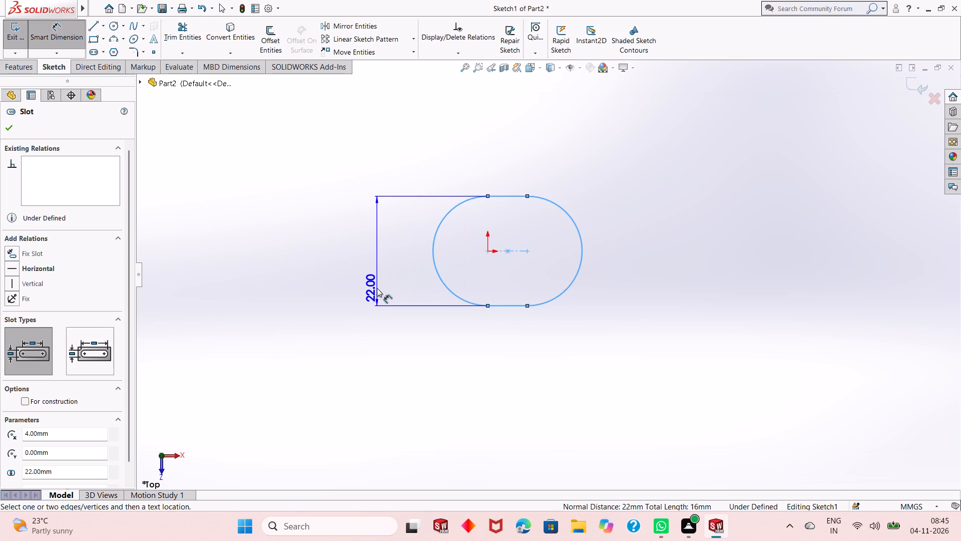
click(377, 288)
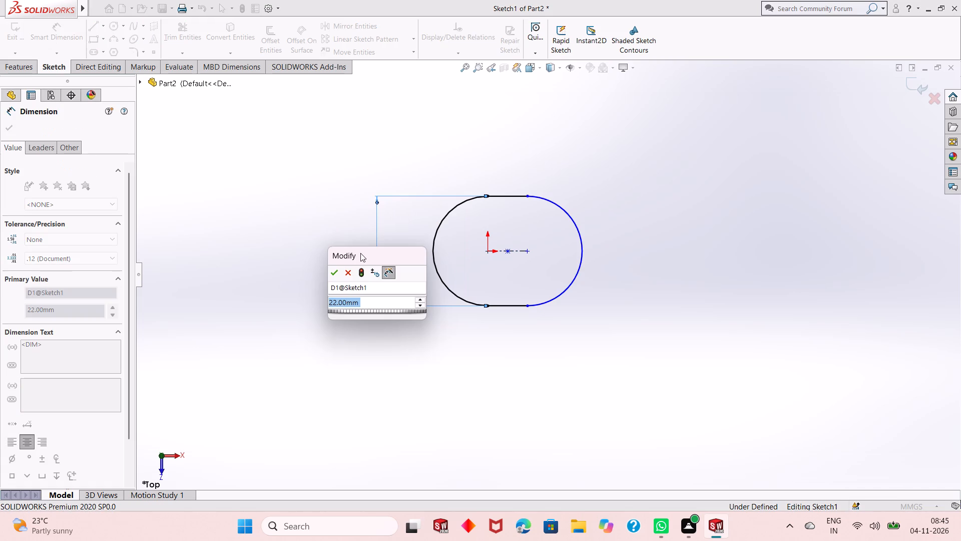
click(332, 273)
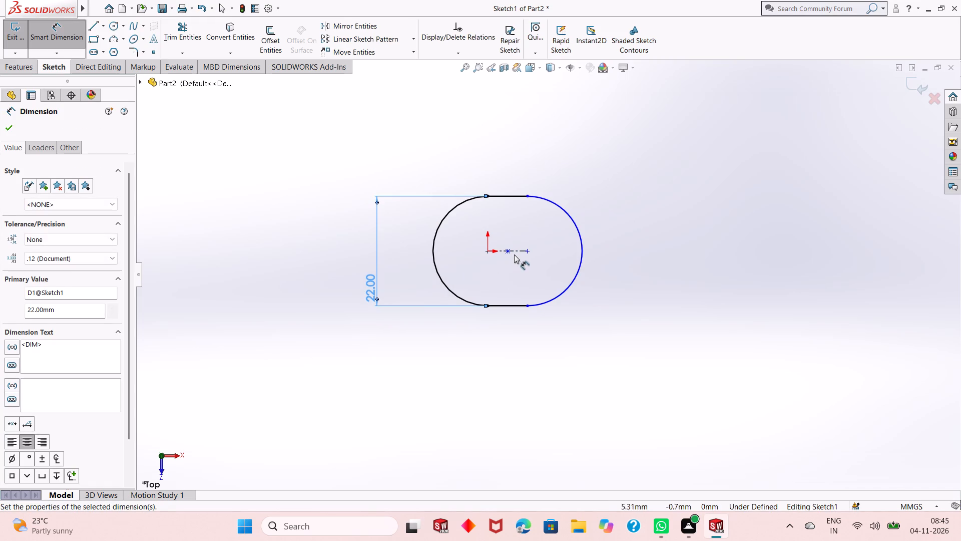
Dimension the slot's centreline length at 8 mm and end dimensioning.
click(521, 251)
click(518, 132)
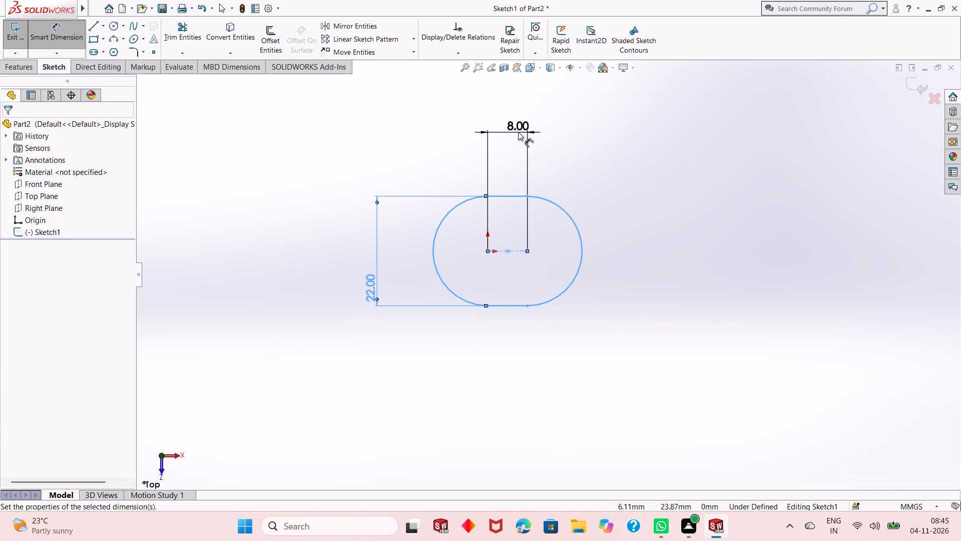
key(Return)
scroll(493, 229, up, 1)
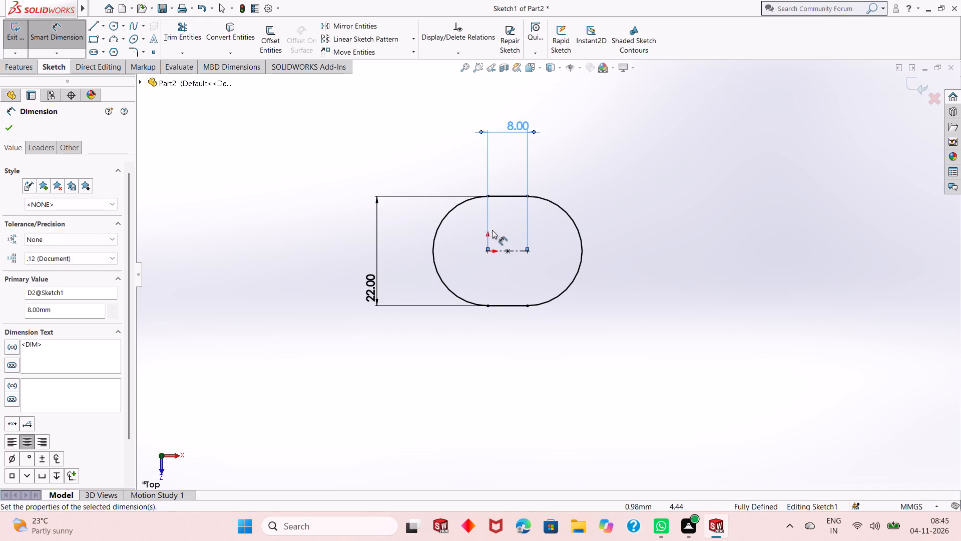
scroll(492, 230, up, 1)
scroll(623, 322, down, 2)
scroll(511, 307, up, 1)
scroll(595, 359, down, 1)
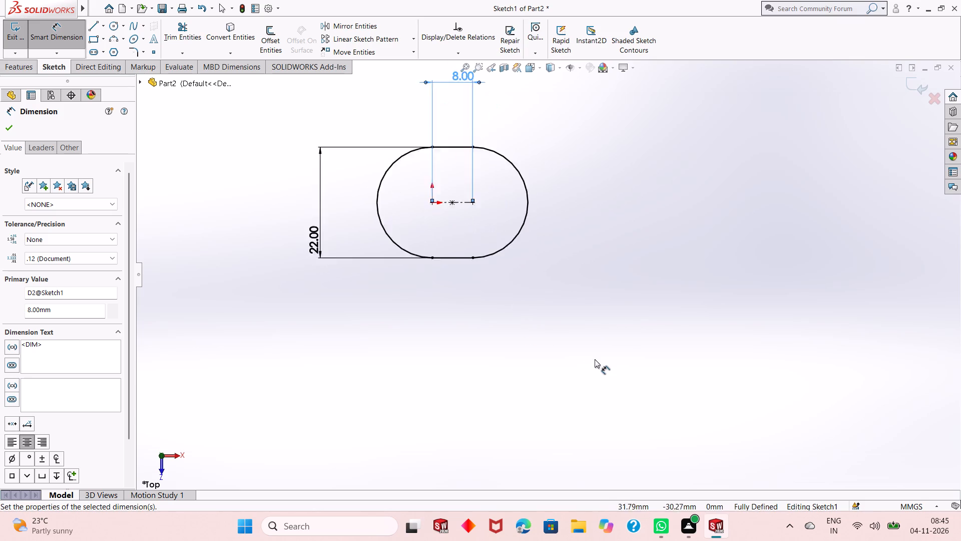
scroll(595, 359, down, 1)
scroll(423, 108, up, 2)
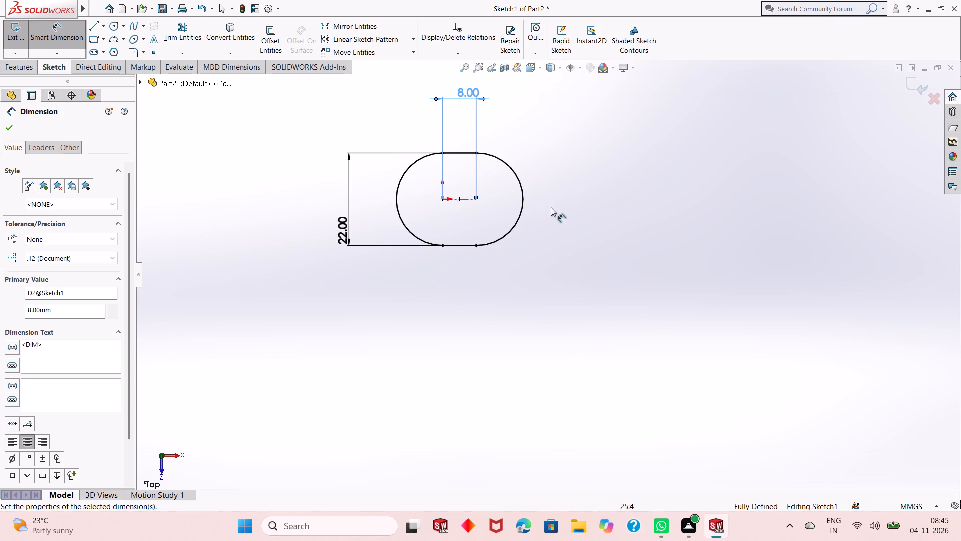
right_click(552, 120)
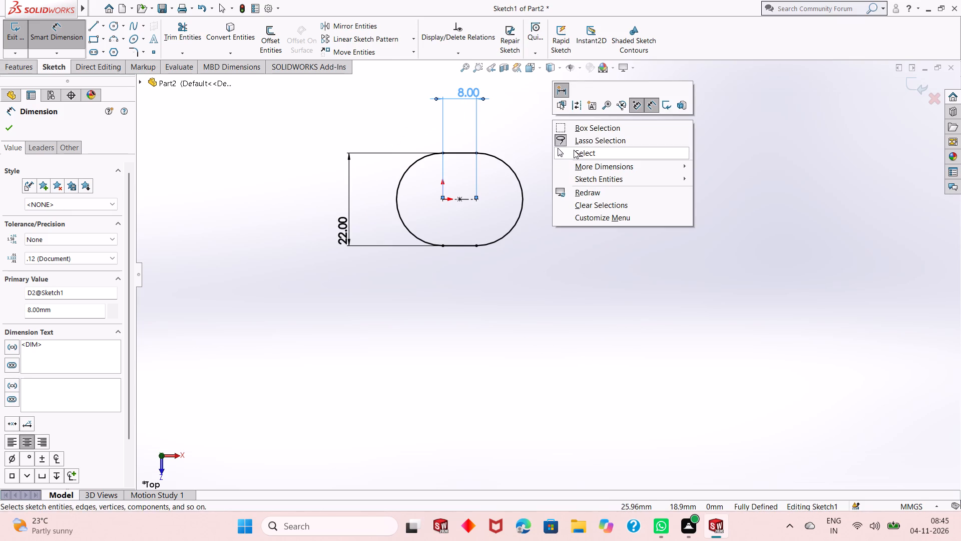
click(574, 150)
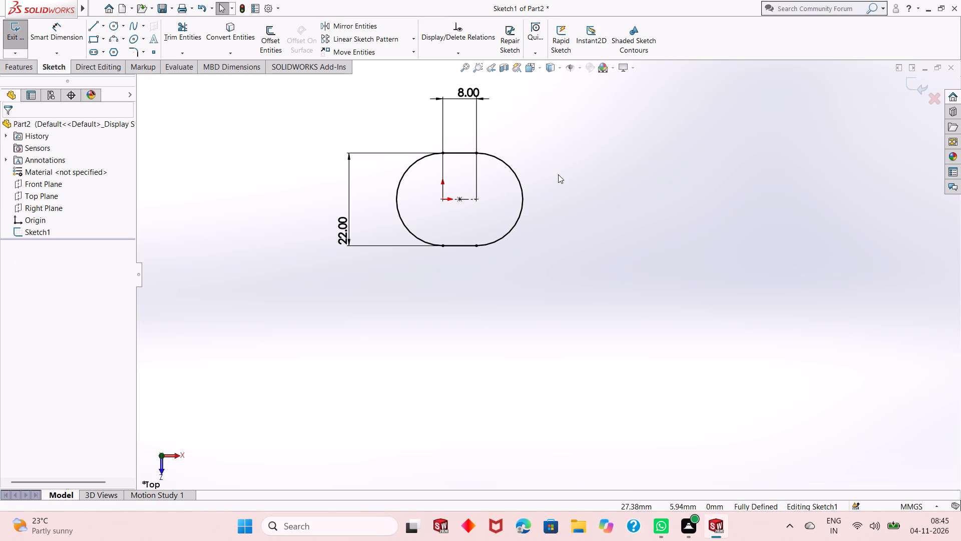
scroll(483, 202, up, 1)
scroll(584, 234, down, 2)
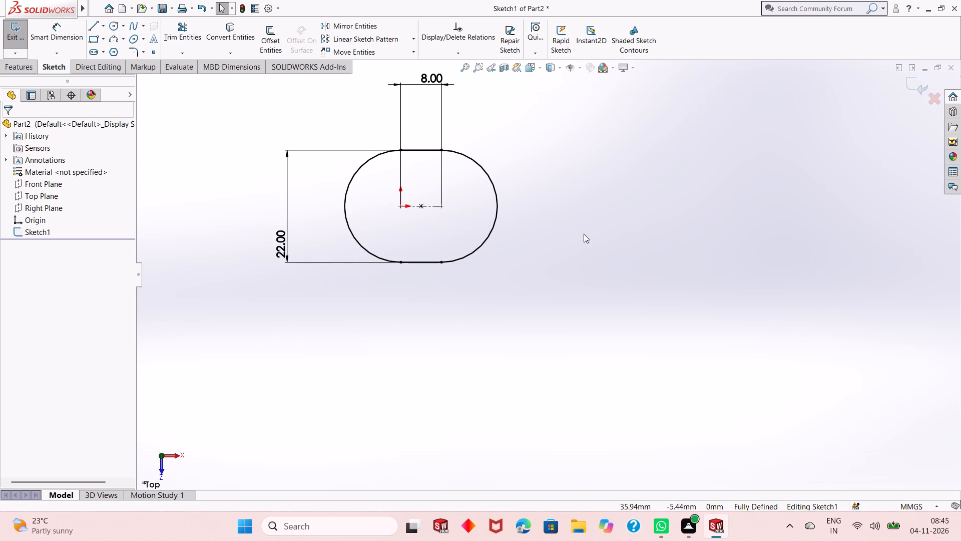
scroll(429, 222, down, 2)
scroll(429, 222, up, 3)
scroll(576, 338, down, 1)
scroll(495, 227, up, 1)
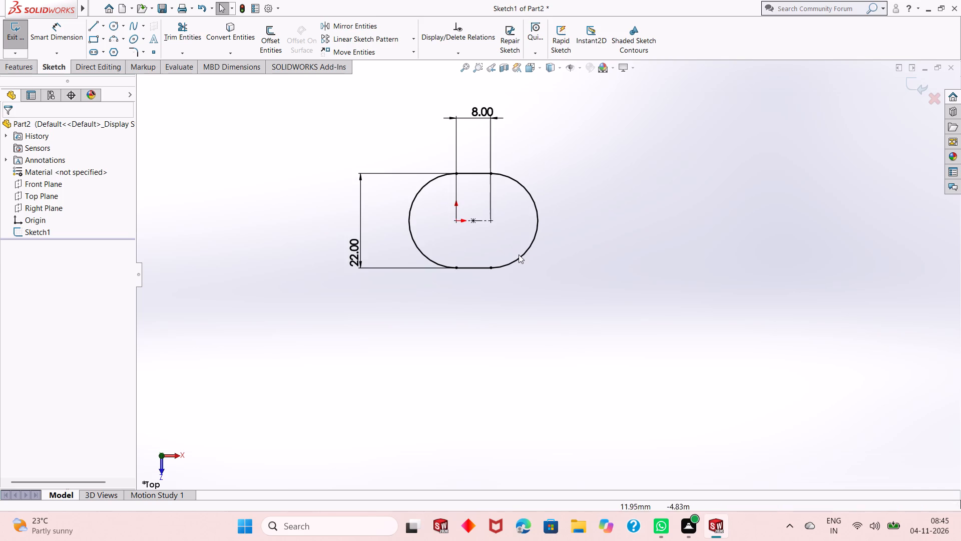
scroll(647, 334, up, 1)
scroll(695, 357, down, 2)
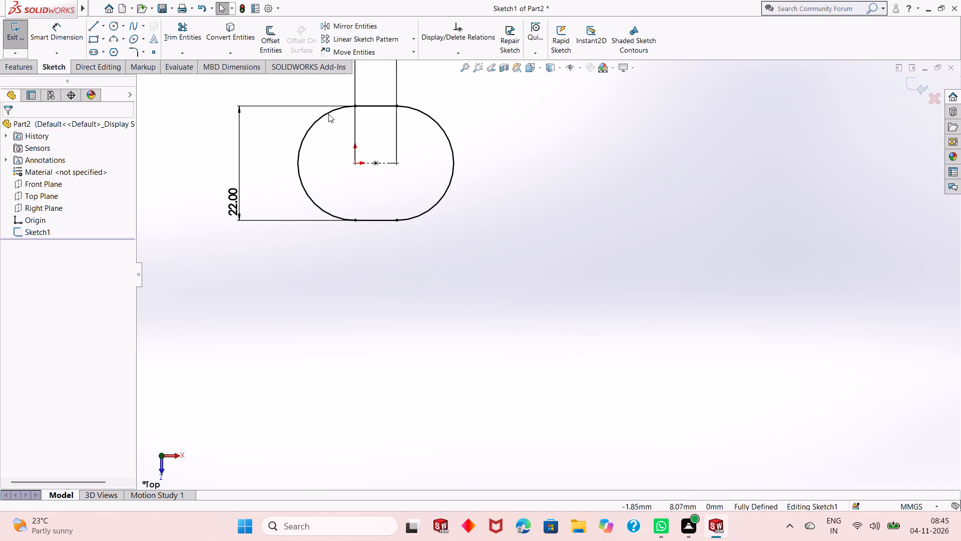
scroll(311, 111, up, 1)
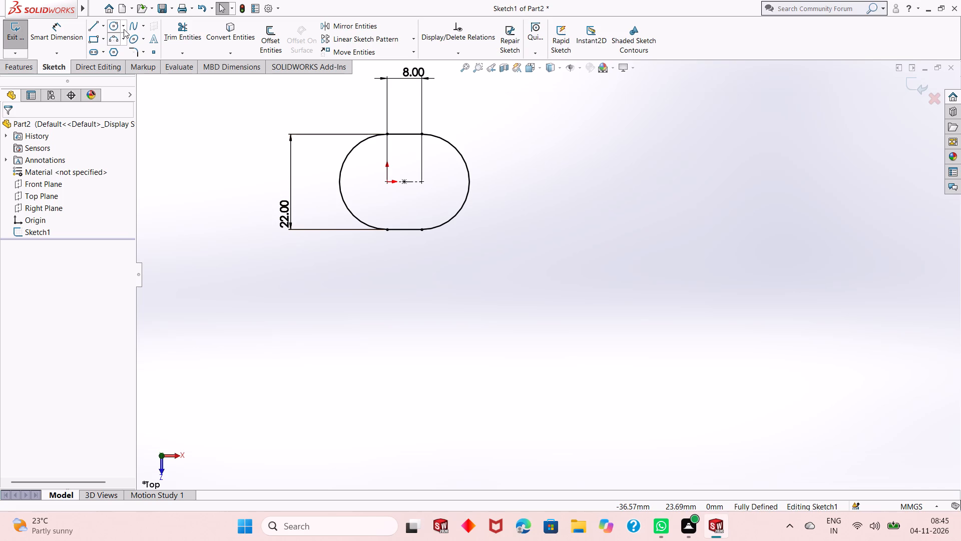
Sketch a second horizontal straight slot about 36 mm below the first, with 8 mm between arc centres and a width of about 18.5 mm.
click(103, 51)
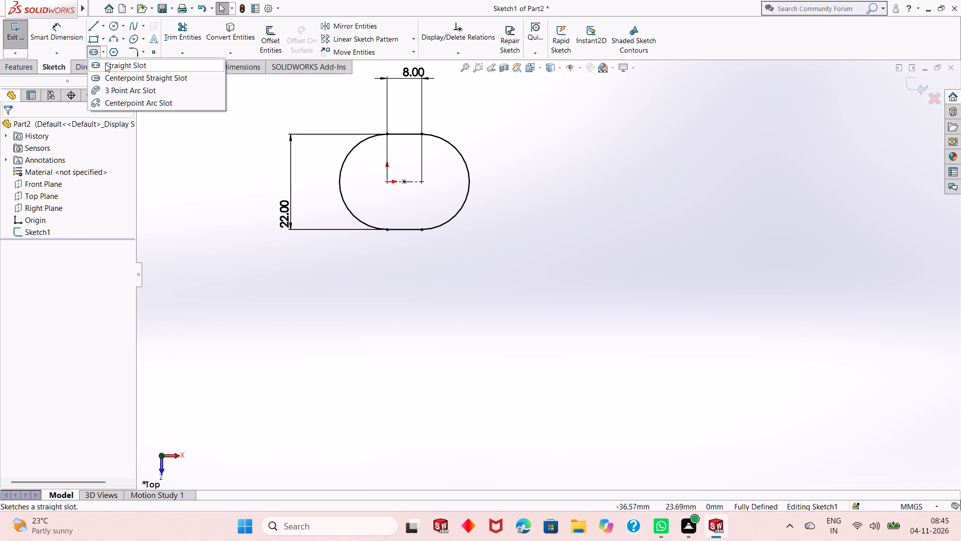
click(105, 63)
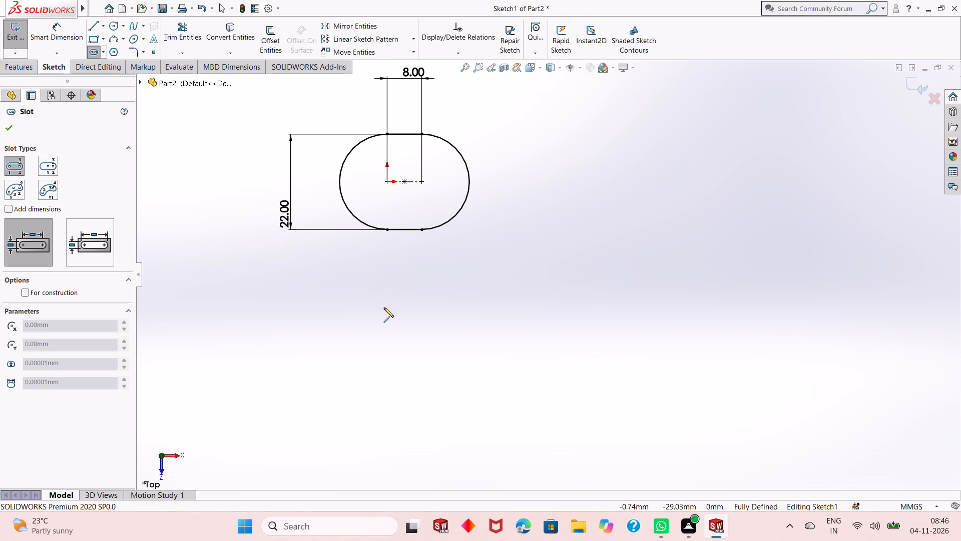
click(384, 336)
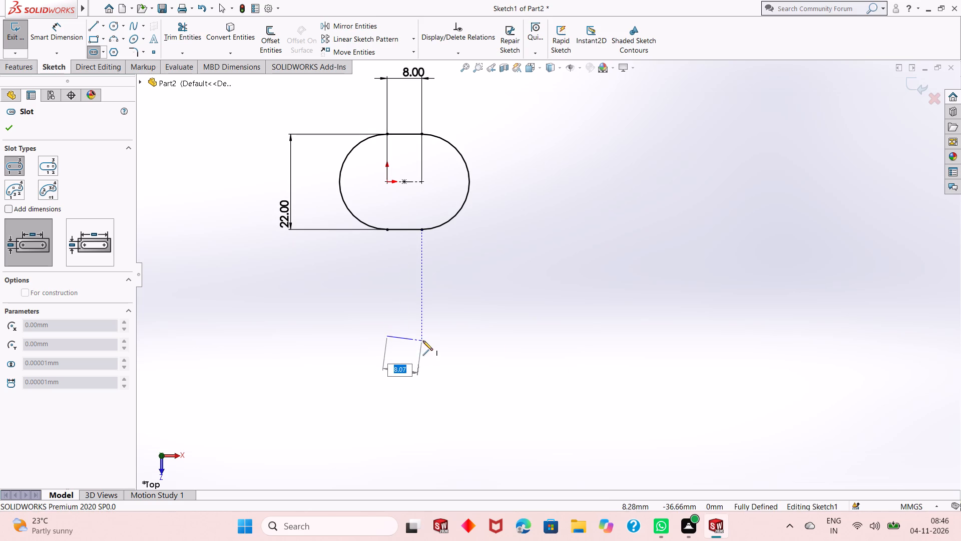
click(423, 335)
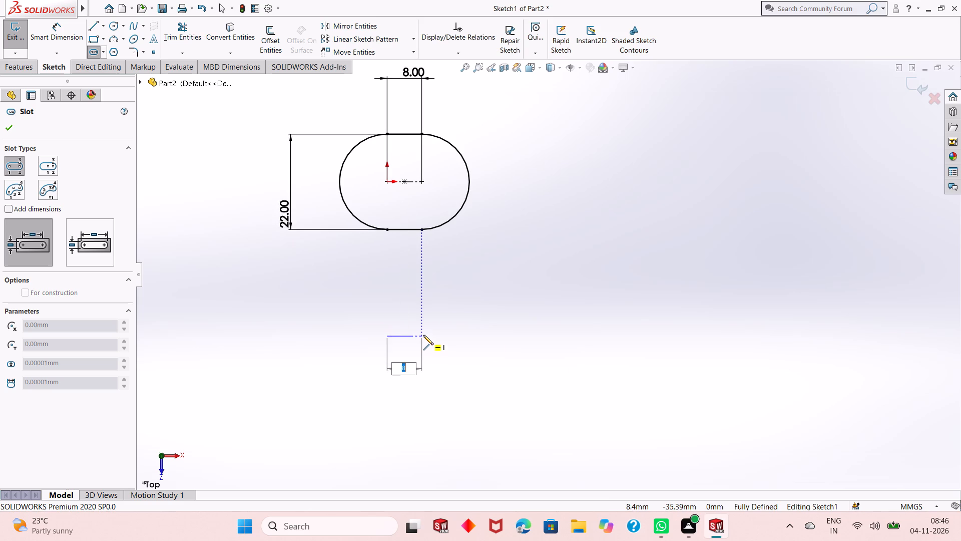
click(482, 296)
right_click(577, 246)
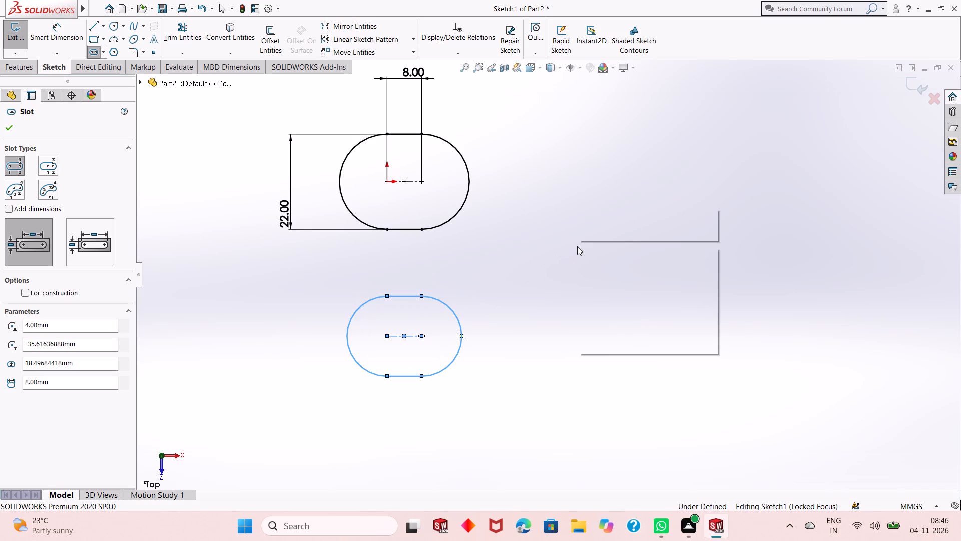
click(631, 256)
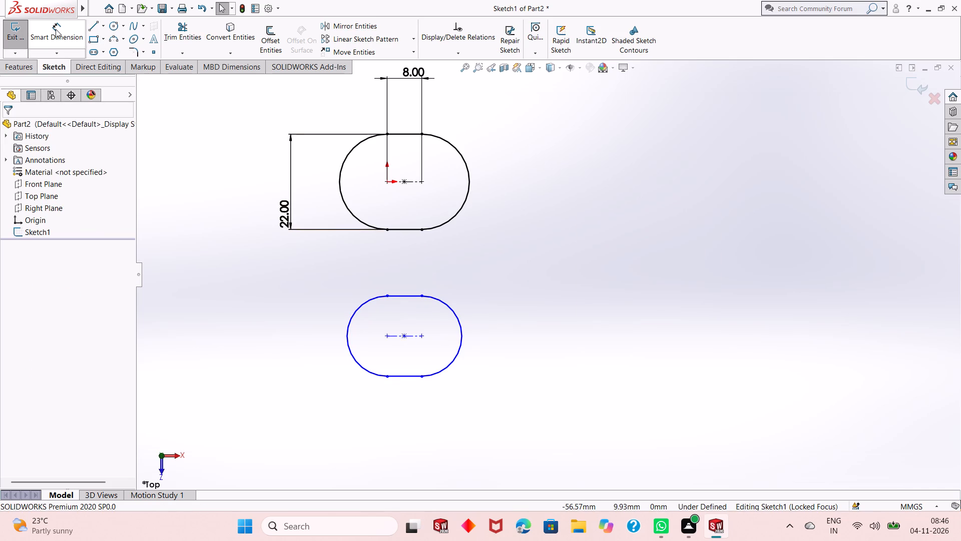
Dimension the lower slot's centreline length at 8 mm.
click(58, 29)
click(417, 336)
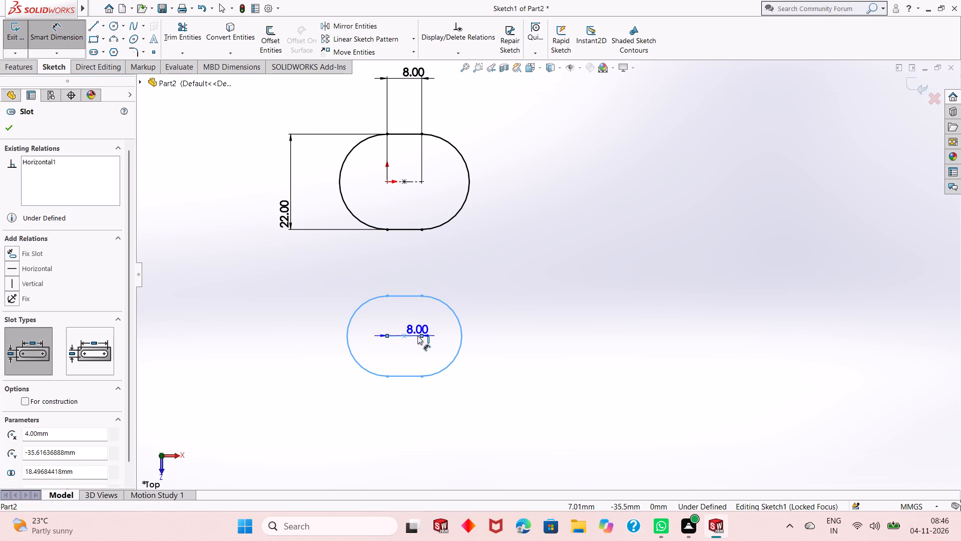
click(417, 424)
key(Return)
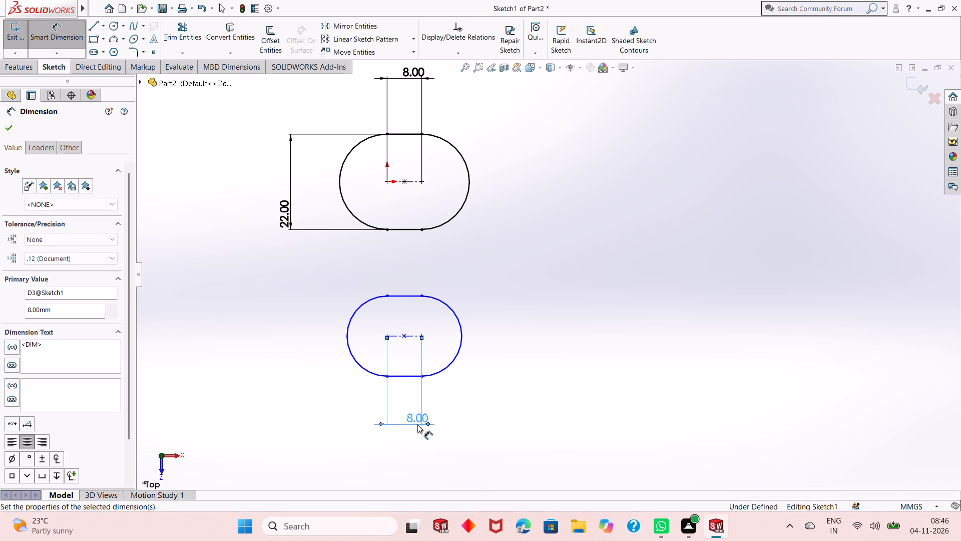
Dimension the radius of the lower slot's left end arc at 11 mm.
click(348, 348)
click(235, 409)
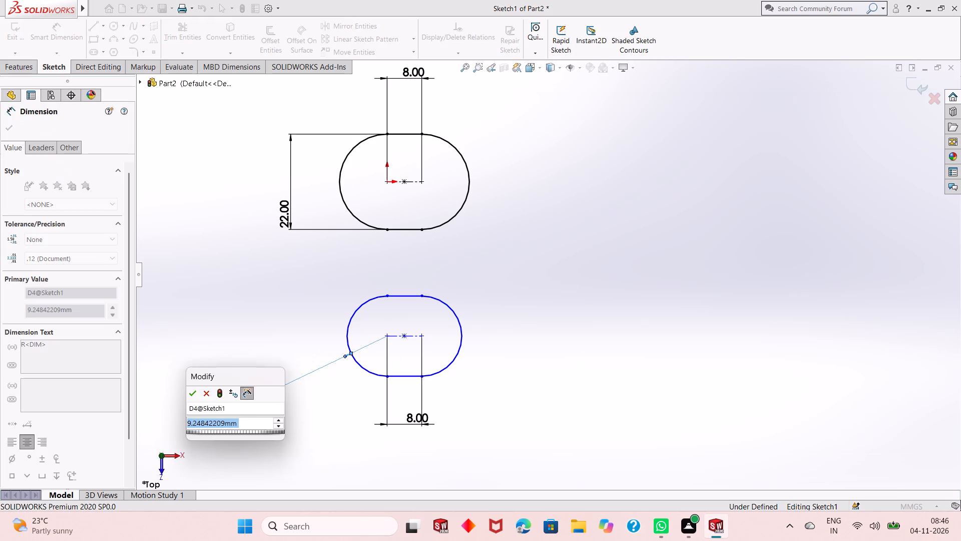
text(22)
key(Return)
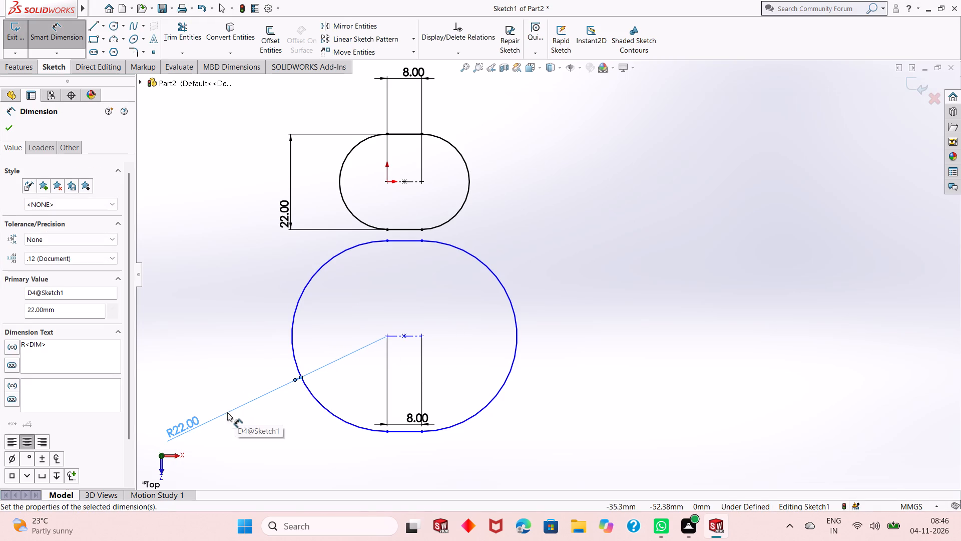
double_click(181, 426)
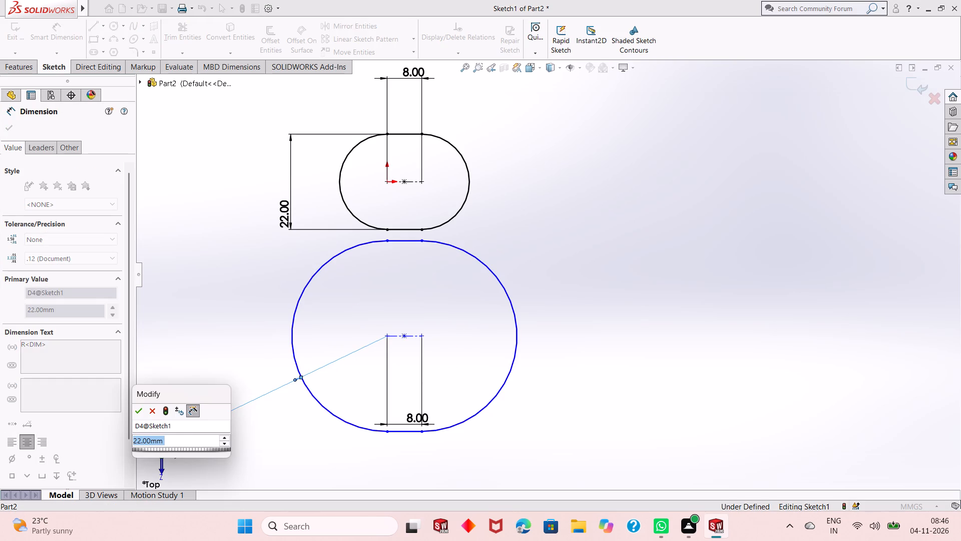
text(11)
key(Return)
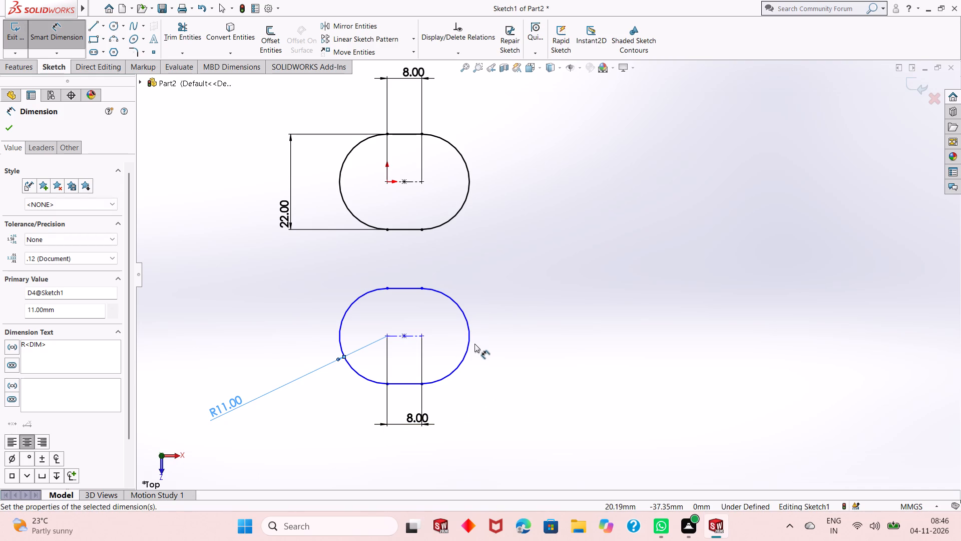
Dimension the vertical distance between the two slots' centre points at 58 mm and end dimensioning.
click(404, 337)
click(402, 183)
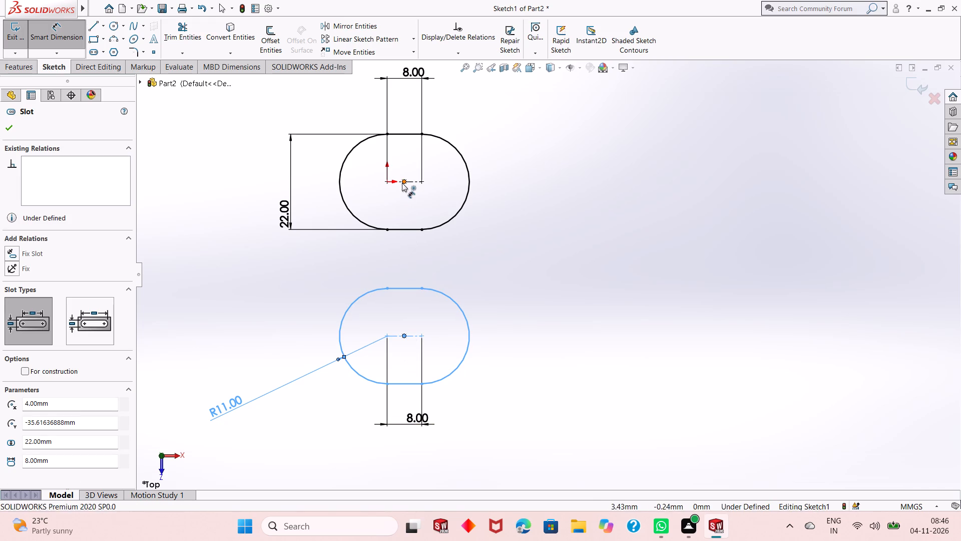
click(235, 191)
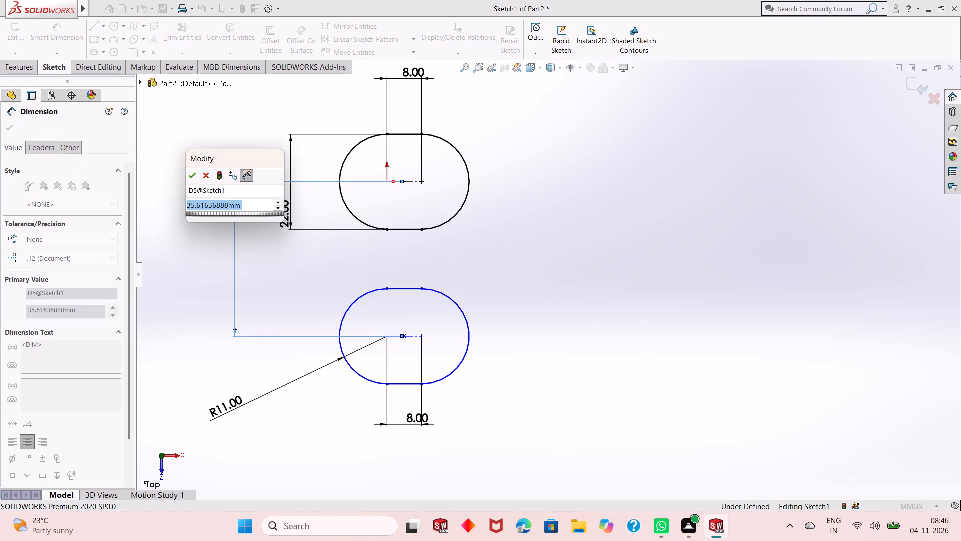
text(58)
key(Return)
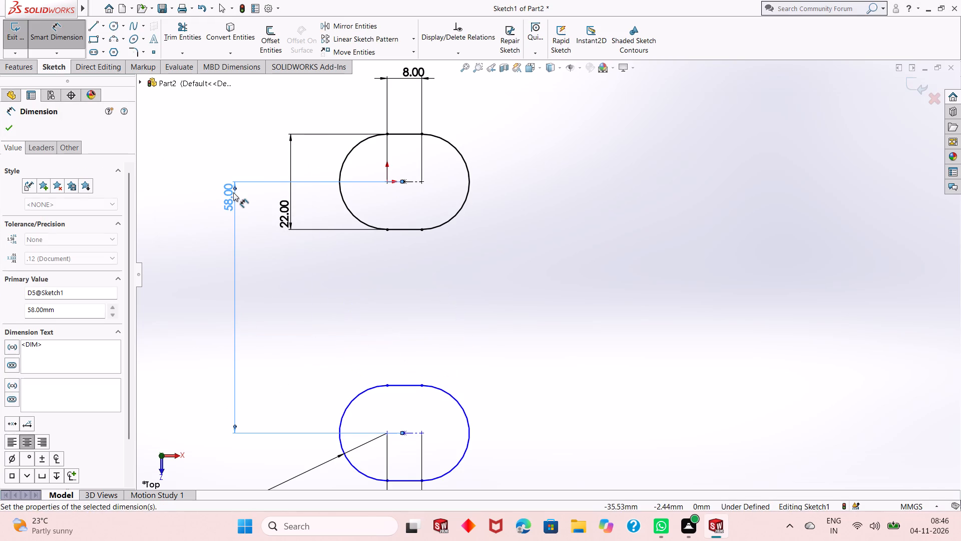
scroll(380, 328, up, 4)
scroll(723, 368, down, 1)
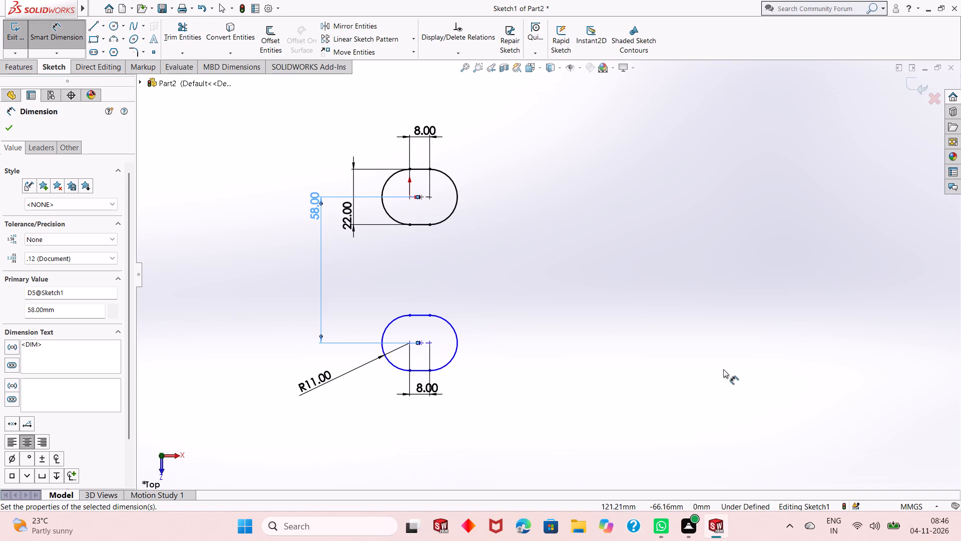
right_click(500, 163)
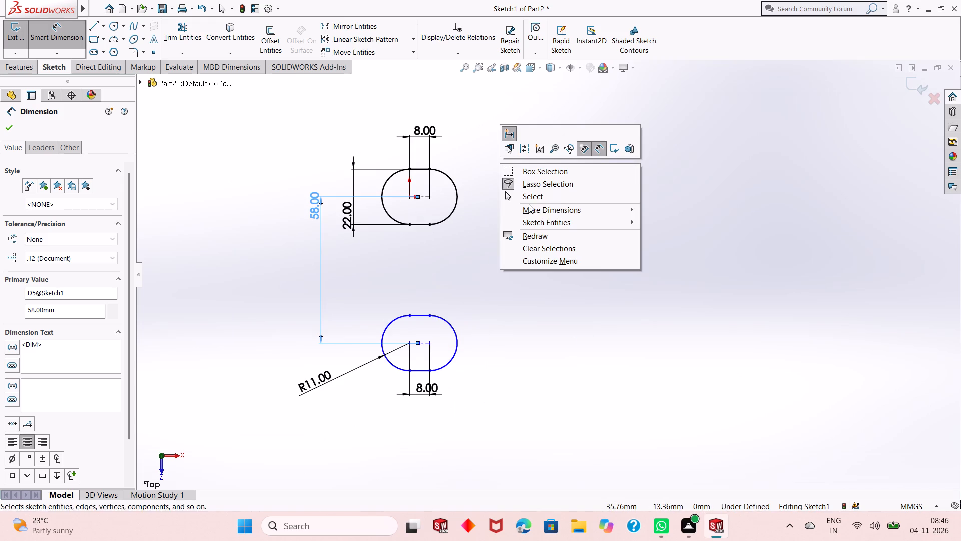
click(542, 201)
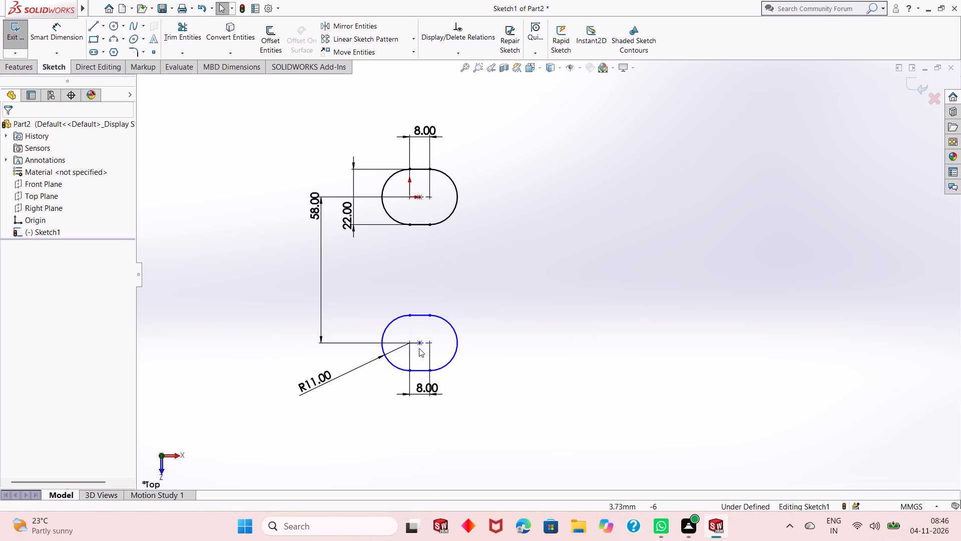
Add a Vertical relation between the centre points of the upper and lower slots.
click(419, 343)
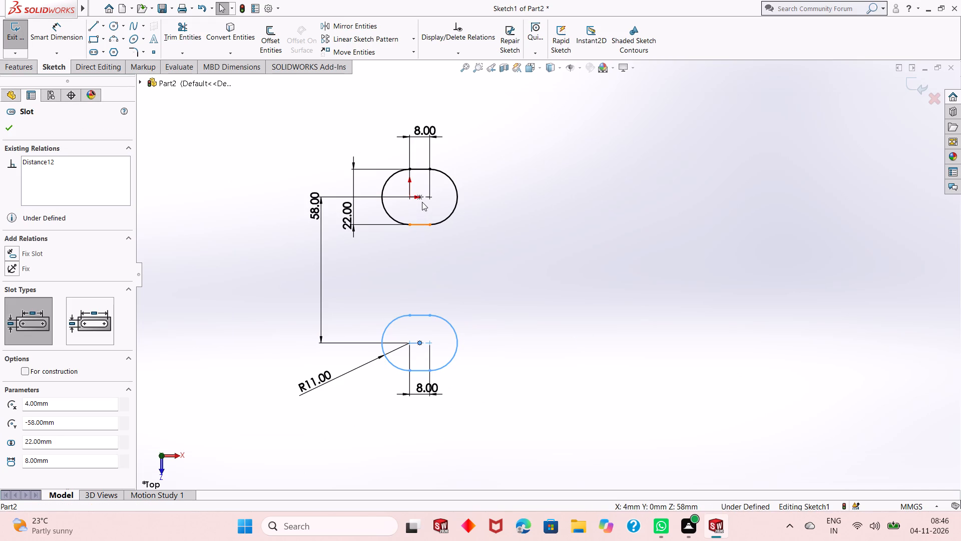
ctrl+click(422, 198)
click(496, 155)
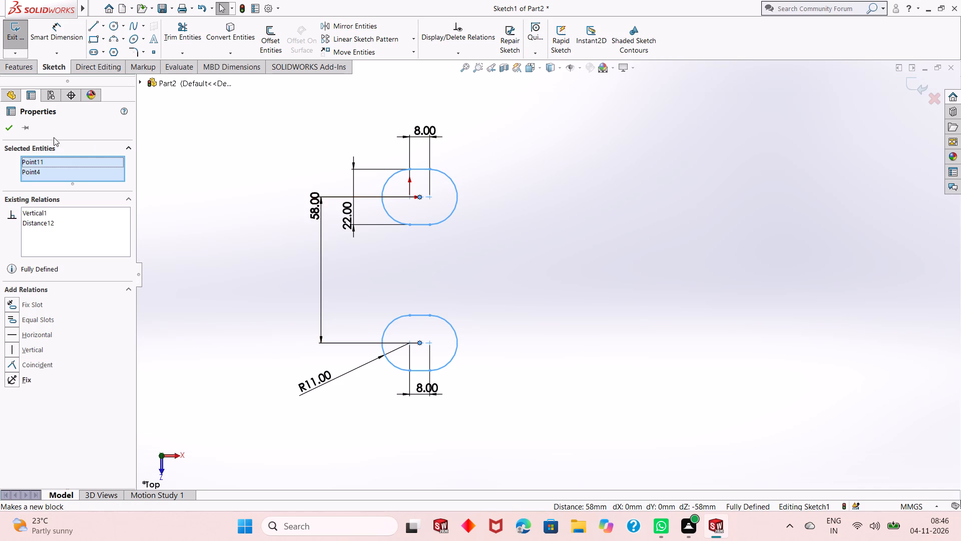
click(9, 134)
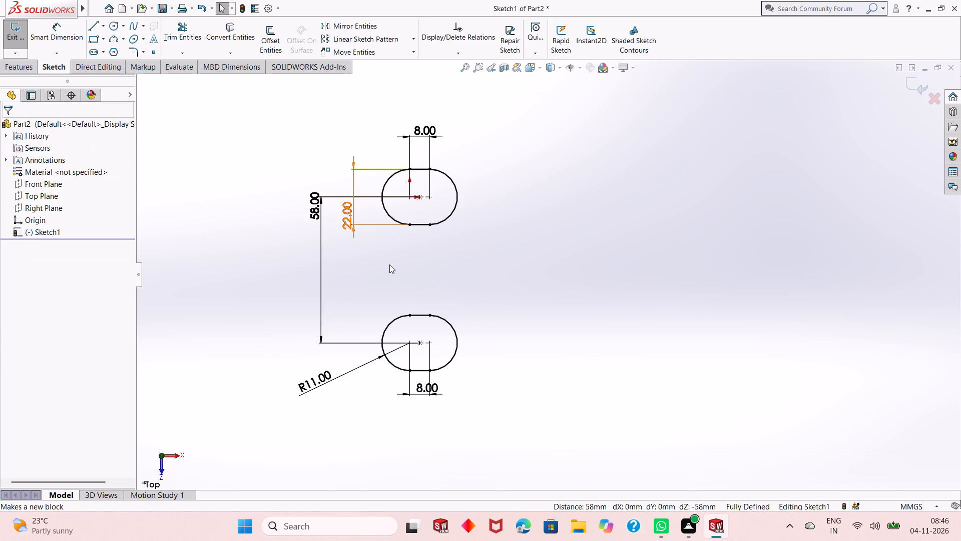
Sketch a third horizontal straight slot level with the origin, centred about 97 mm to its right, about 10.9 mm between arc centres and 23.3 mm wide.
scroll(318, 274, up, 1)
scroll(674, 402, down, 1)
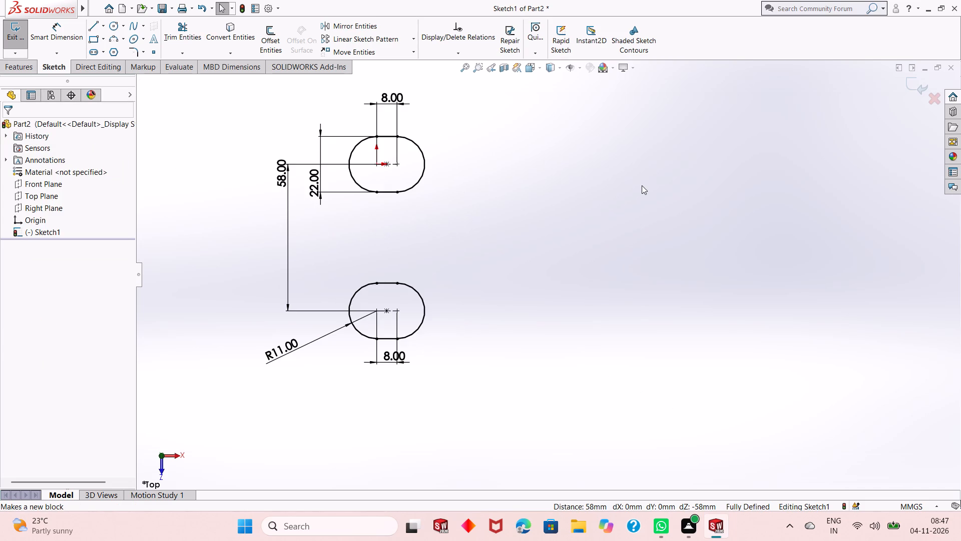
scroll(642, 184, down, 1)
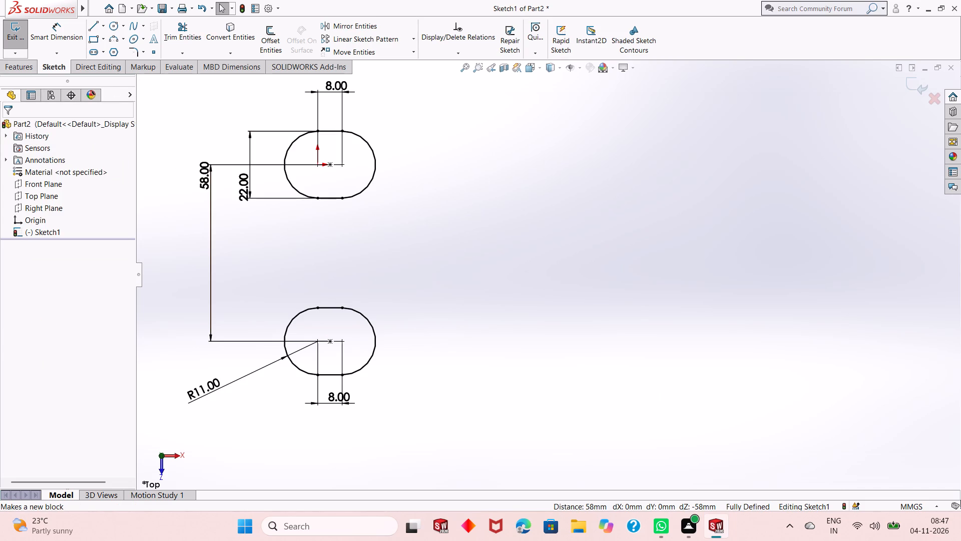
click(92, 56)
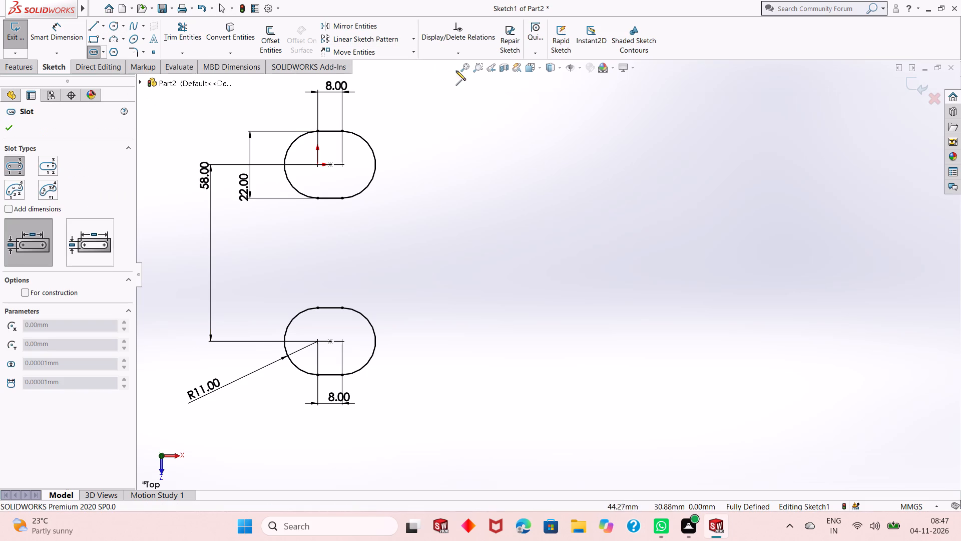
click(597, 163)
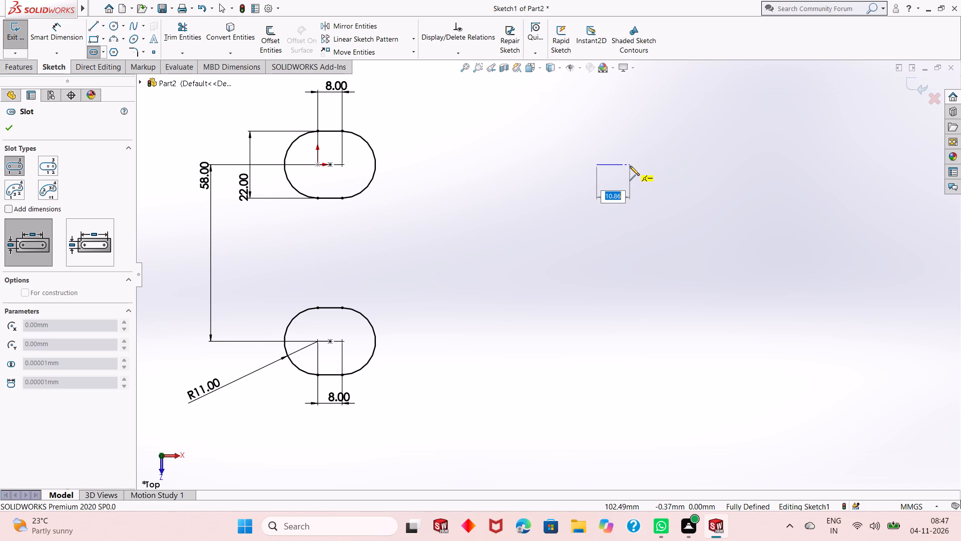
click(630, 166)
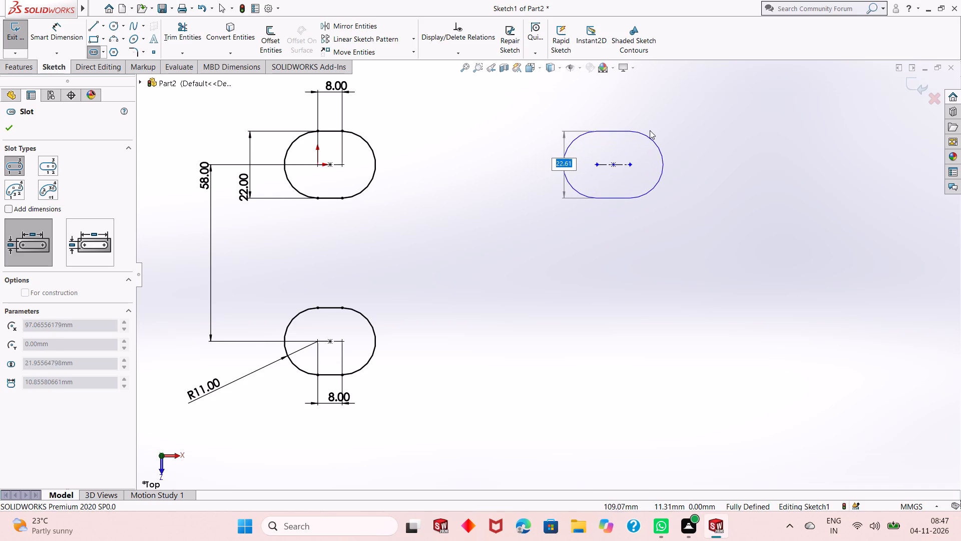
click(650, 129)
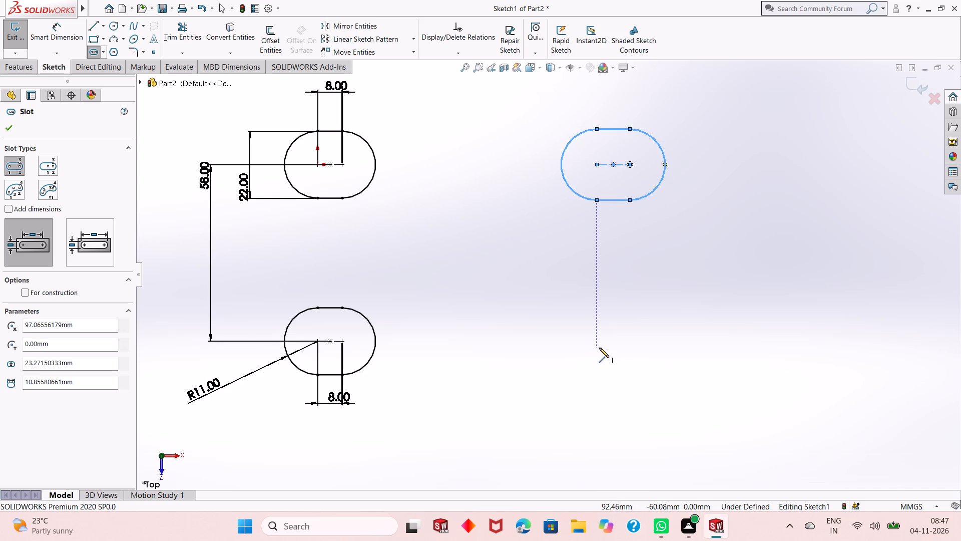
Sketch a fourth horizontal straight slot about 60 mm below the third, about 7.2 mm between arc centres and 24 mm wide, and end slot drawing.
click(599, 348)
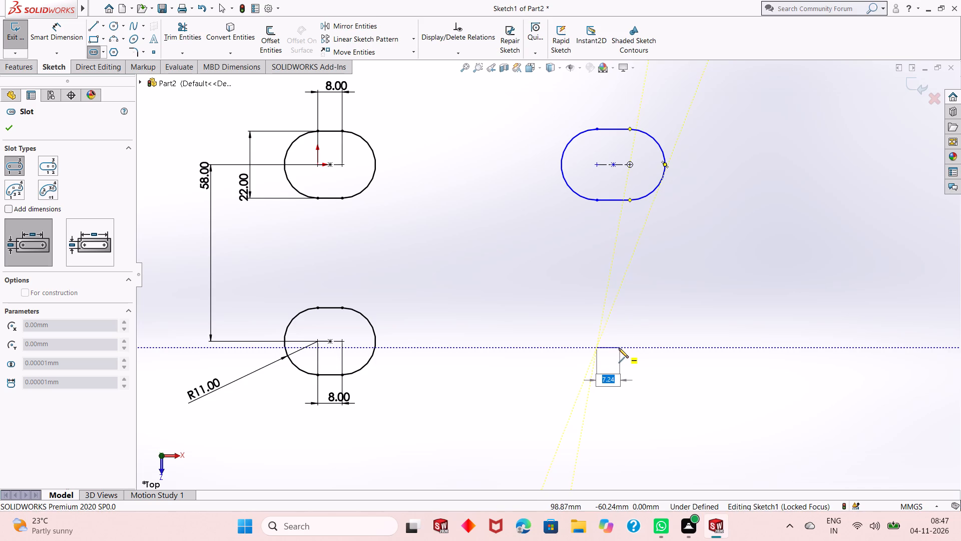
click(619, 348)
click(647, 311)
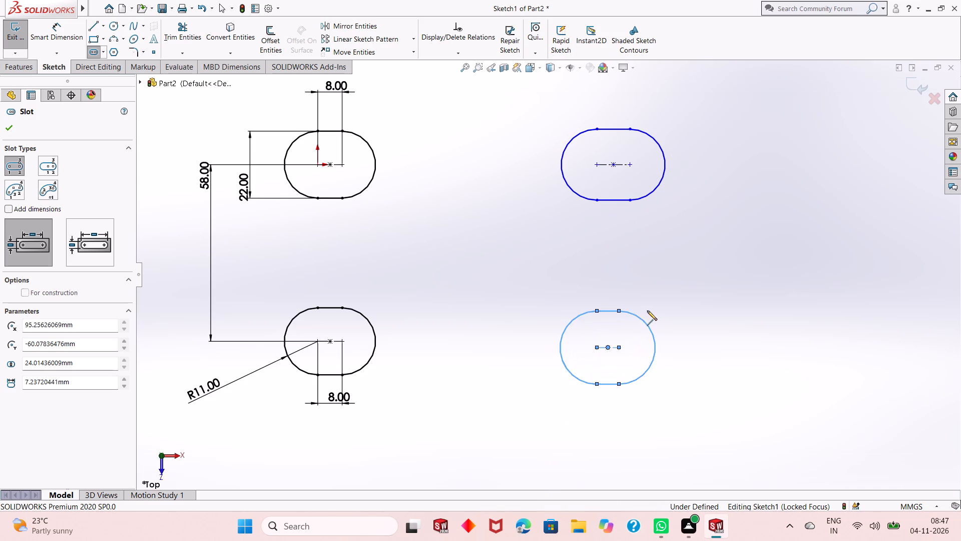
right_click(420, 184)
click(434, 188)
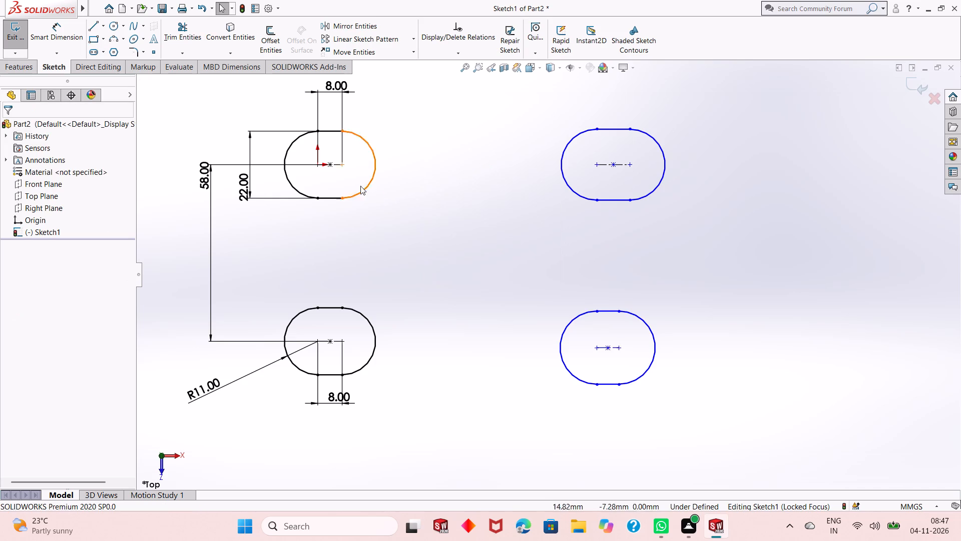
Add an Equal relation between the centrelines of the upper-left, upper-right and lower-right slots.
click(334, 162)
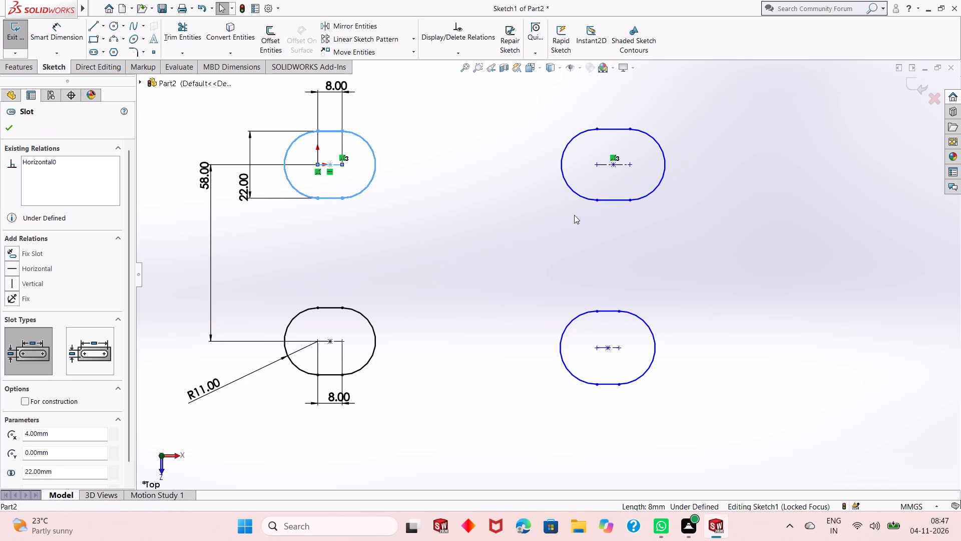
ctrl+click(623, 166)
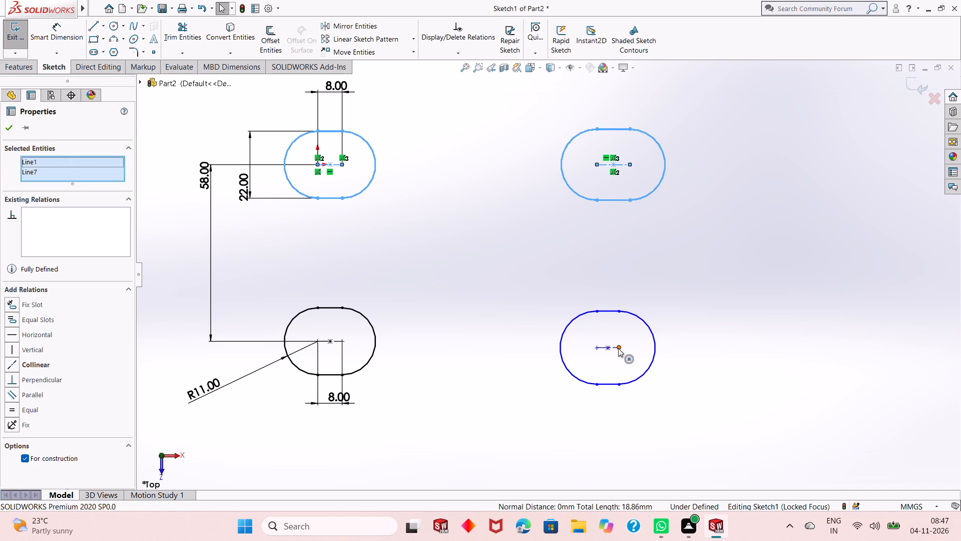
ctrl+click(613, 349)
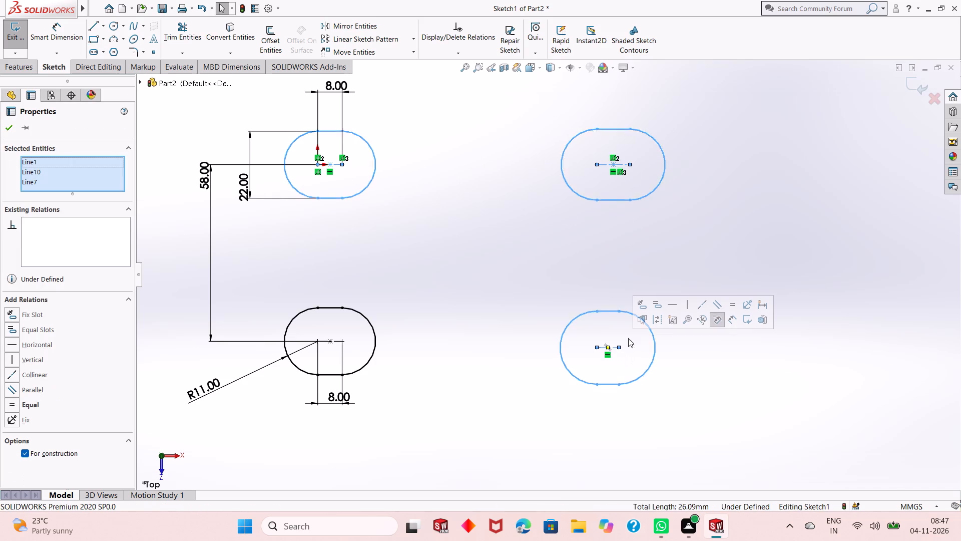
click(731, 303)
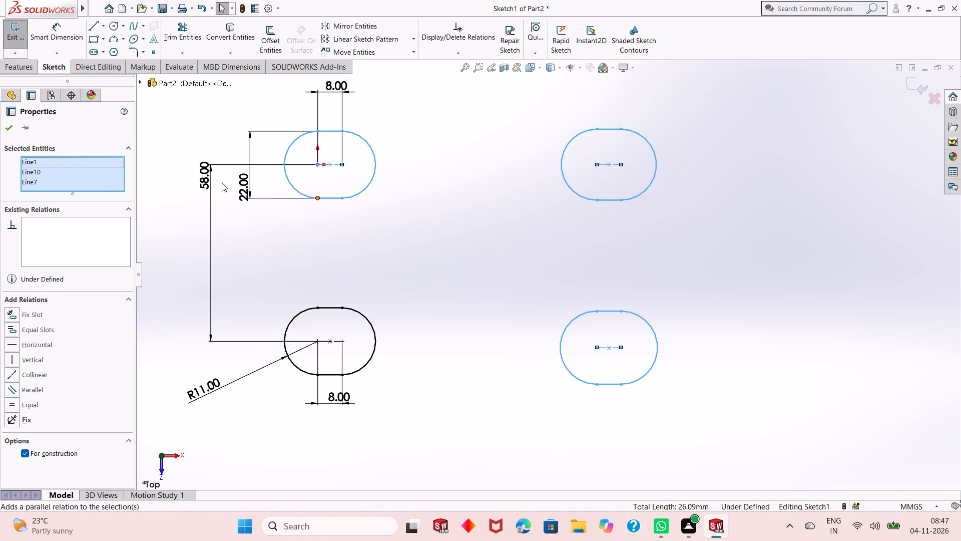
click(7, 129)
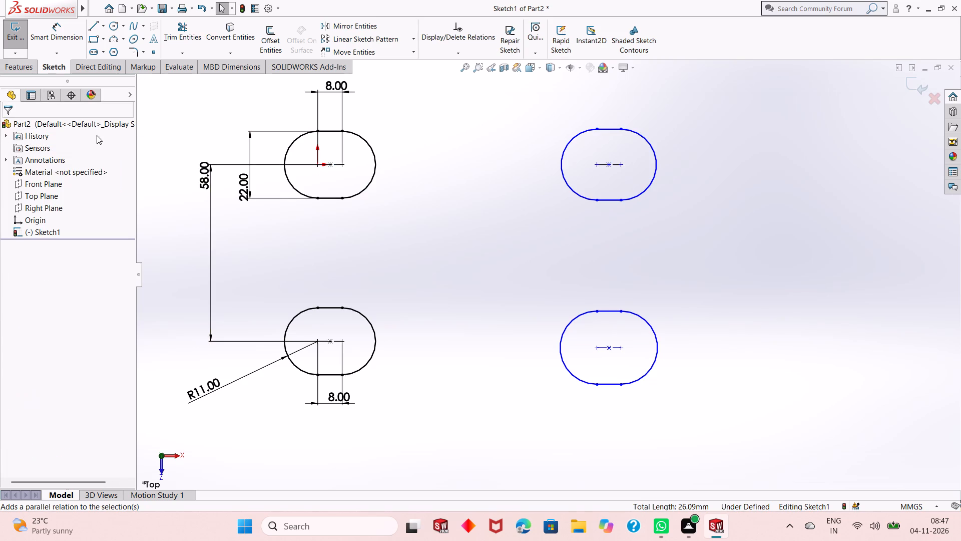
Add an Equal relation between one end arc each of the upper-left, upper-right and lower-right slots.
click(377, 174)
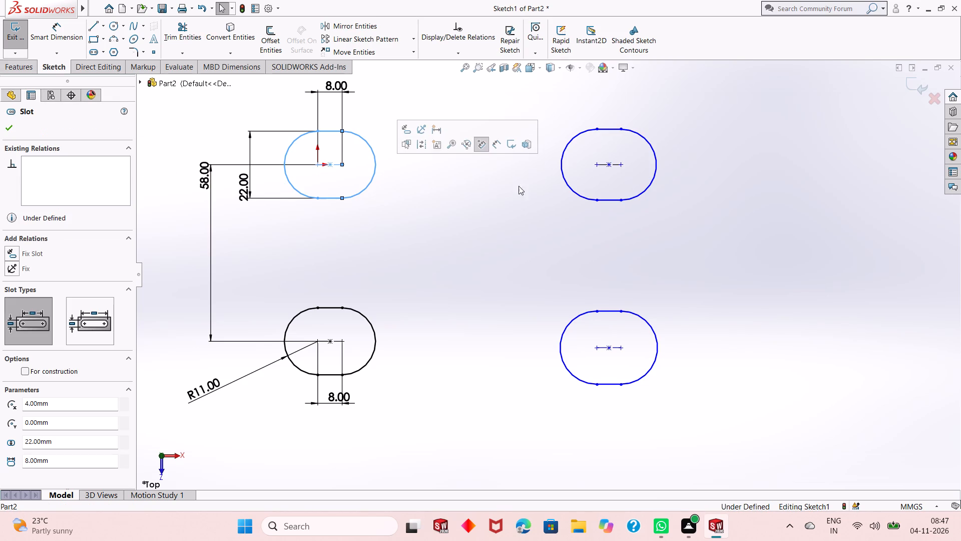
ctrl+click(565, 177)
ctrl+click(575, 316)
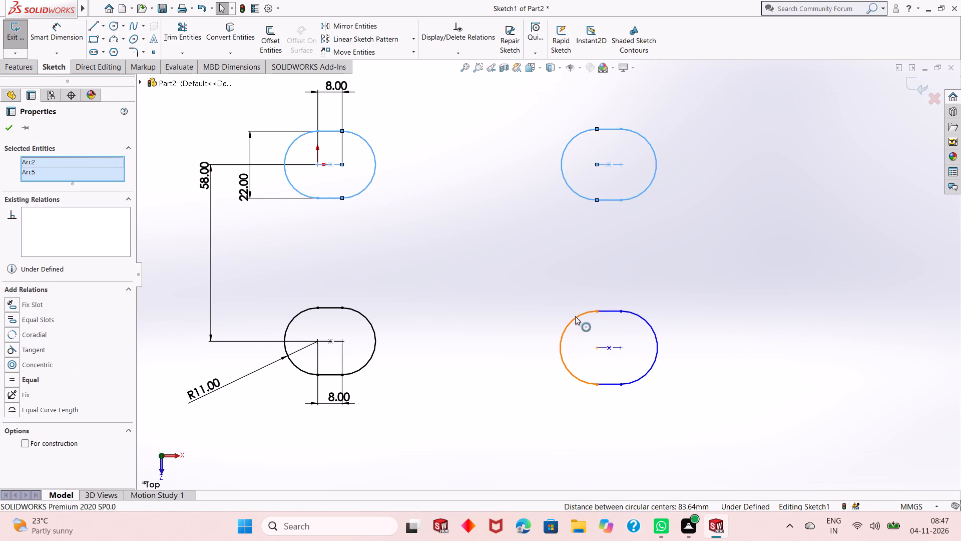
click(664, 272)
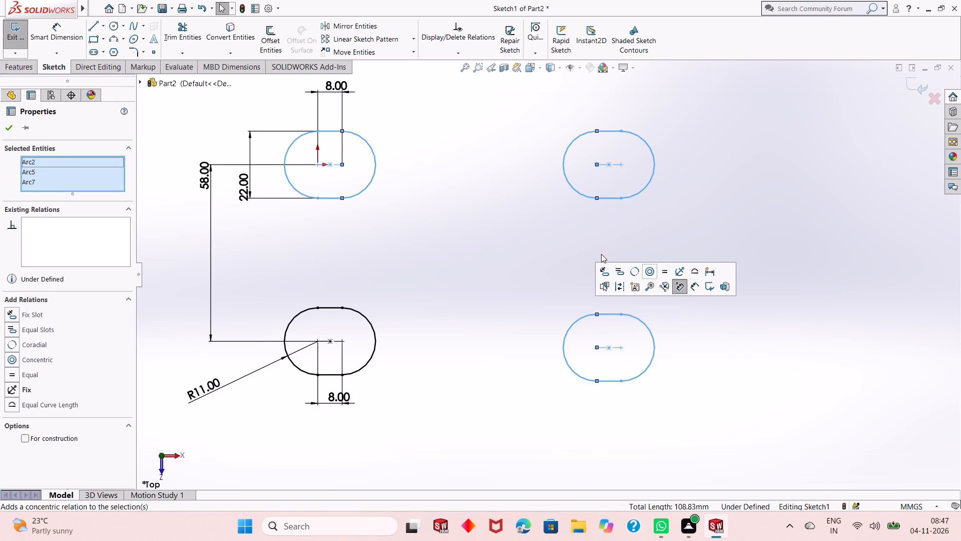
click(4, 130)
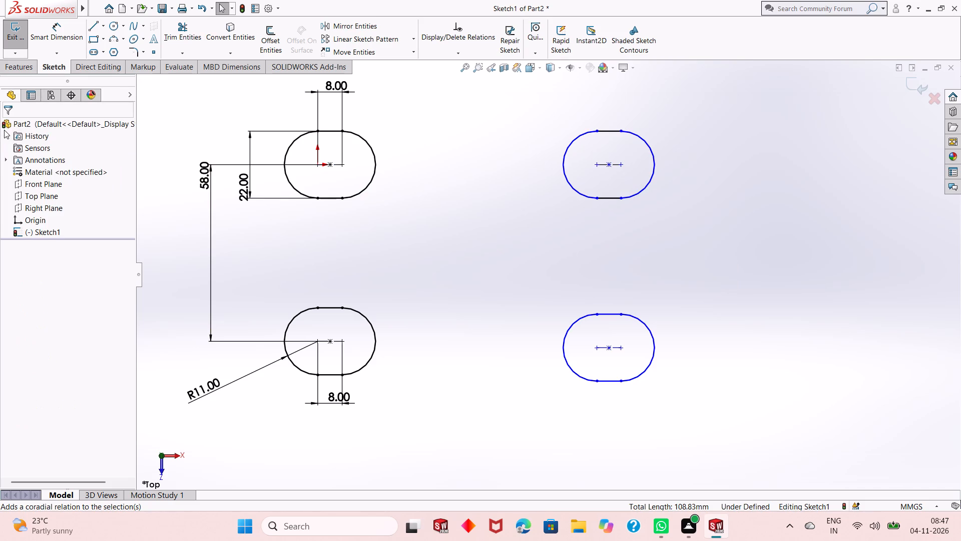
Dimension the horizontal distance between the two upper slots' centre points at 146 mm and end dimensioning.
click(51, 36)
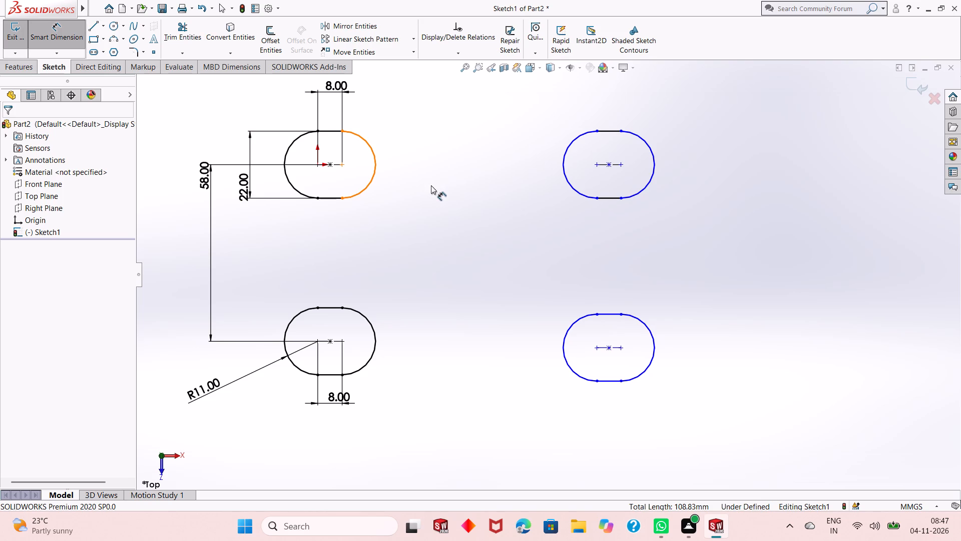
click(328, 166)
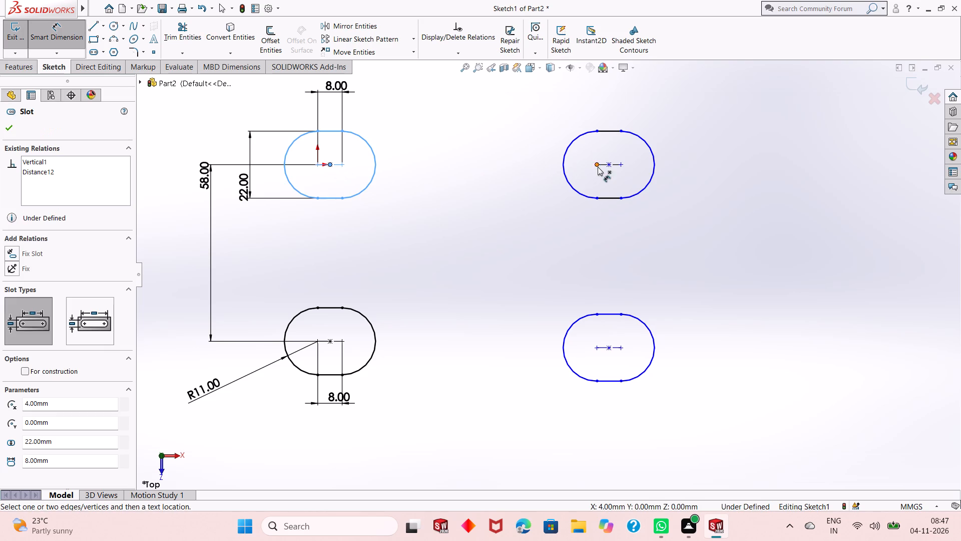
click(609, 167)
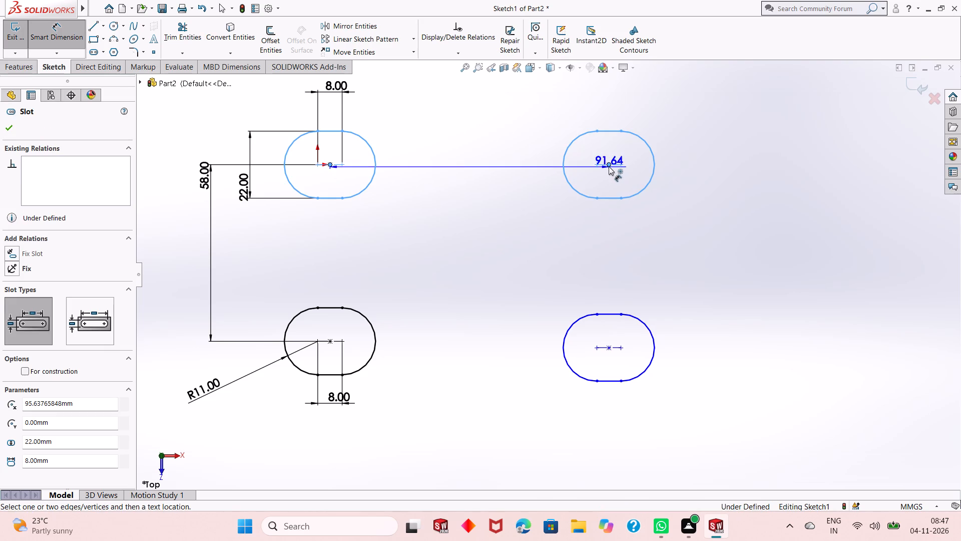
click(529, 90)
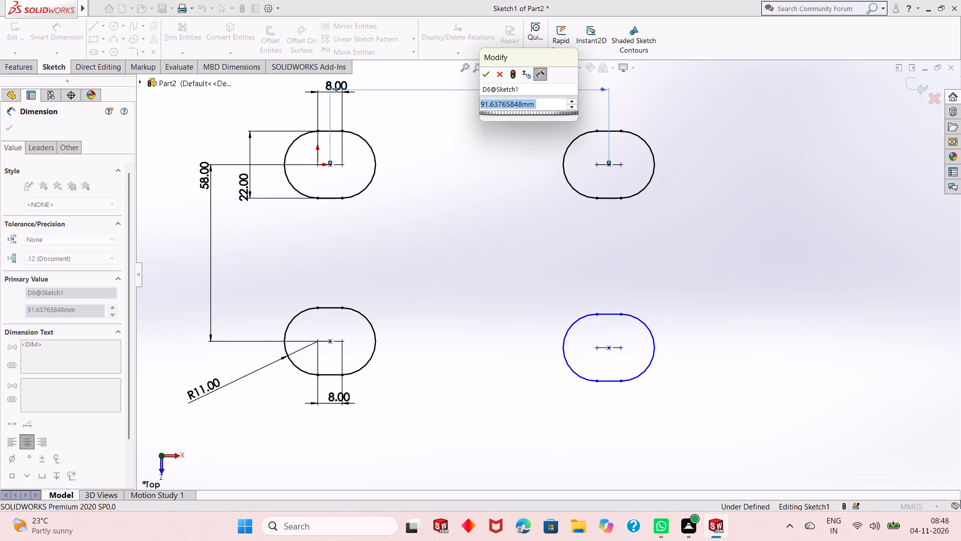
text(146)
key(Return)
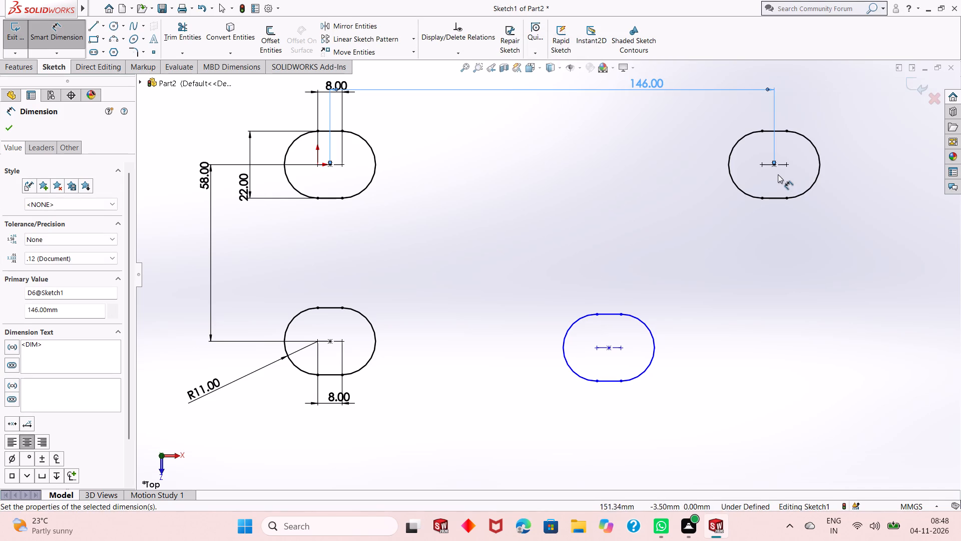
right_click(554, 193)
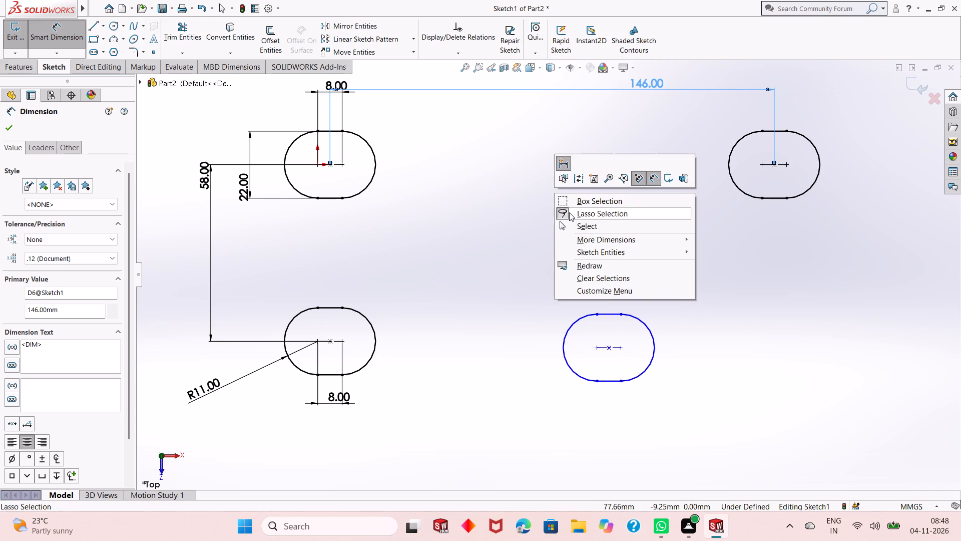
click(573, 224)
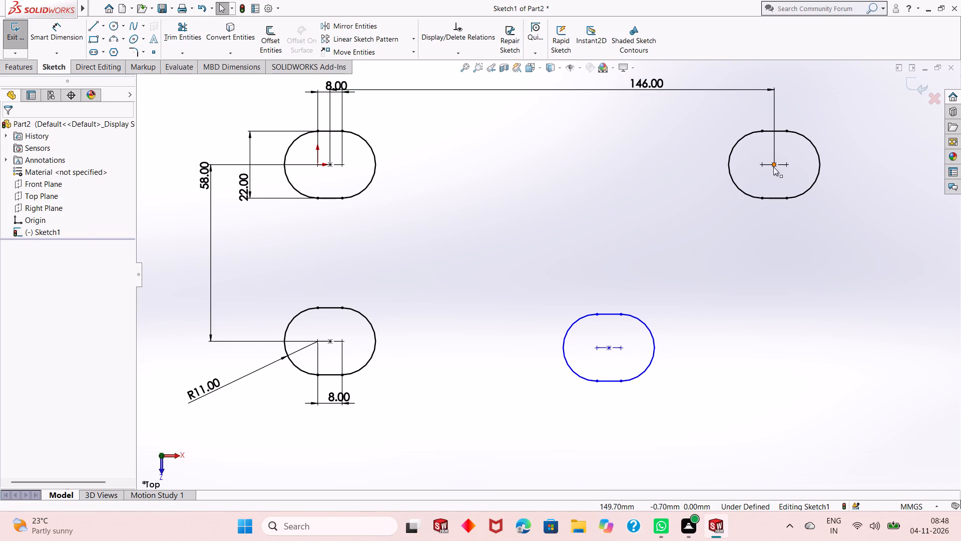
Add a Vertical relation between the centre points of the upper-right and lower-right slots.
click(773, 166)
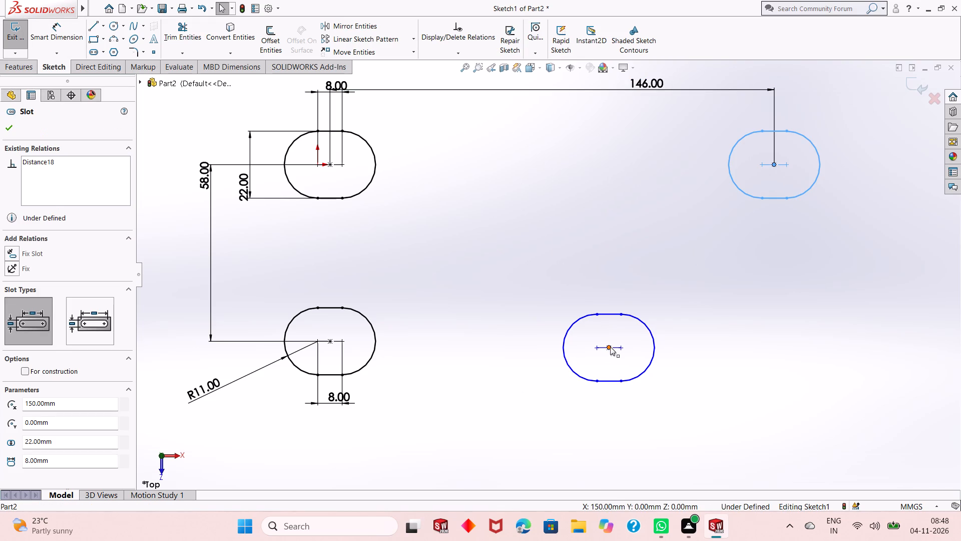
ctrl+click(610, 347)
click(682, 302)
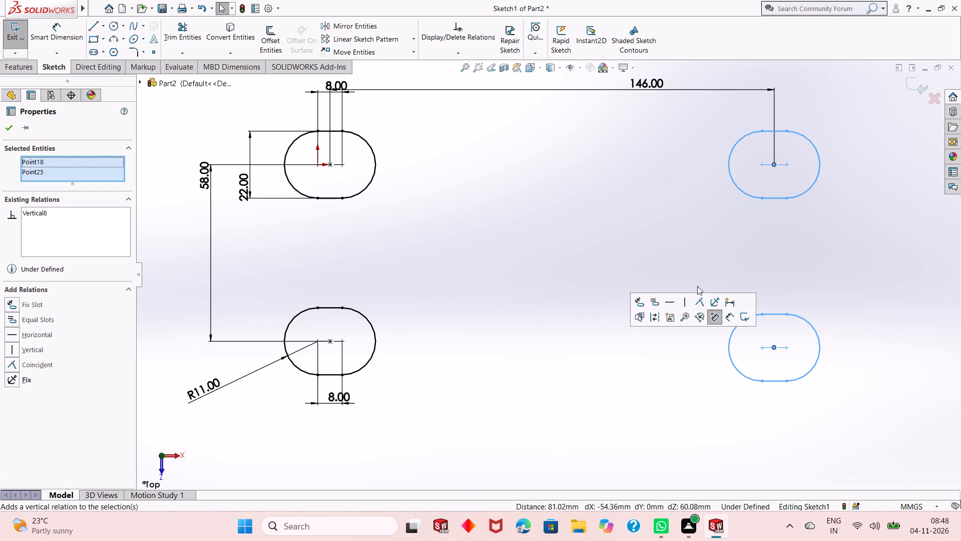
click(13, 132)
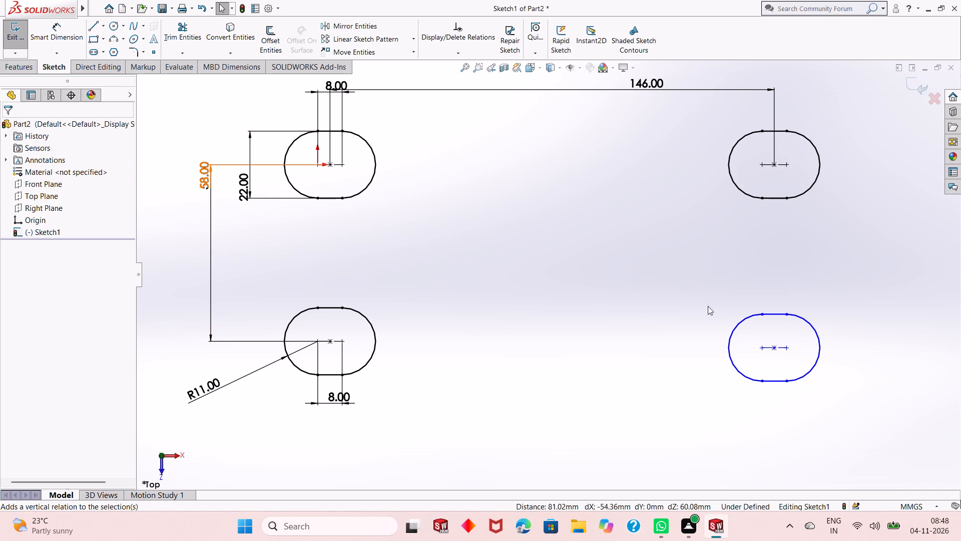
Add a Horizontal relation between the centre points of the lower-left and lower-right slots.
click(775, 348)
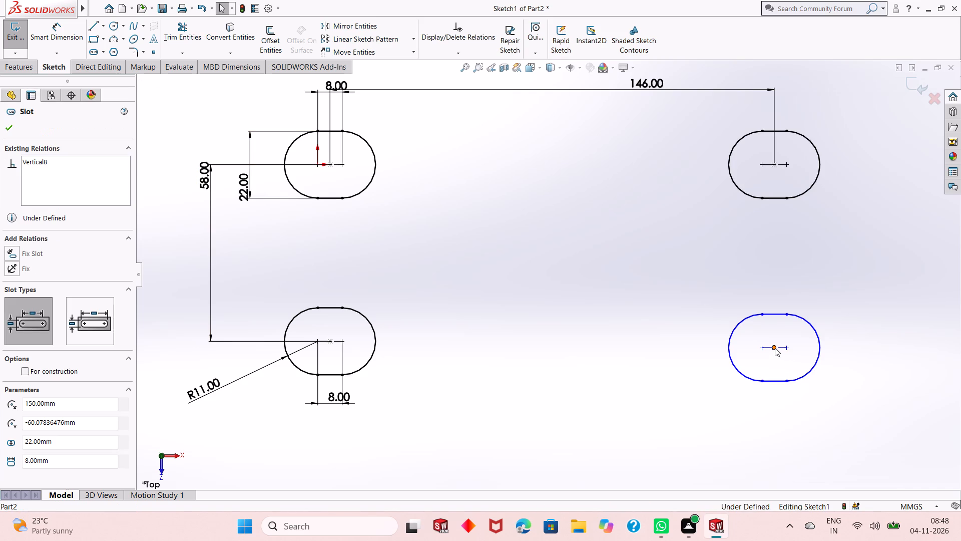
ctrl+click(330, 343)
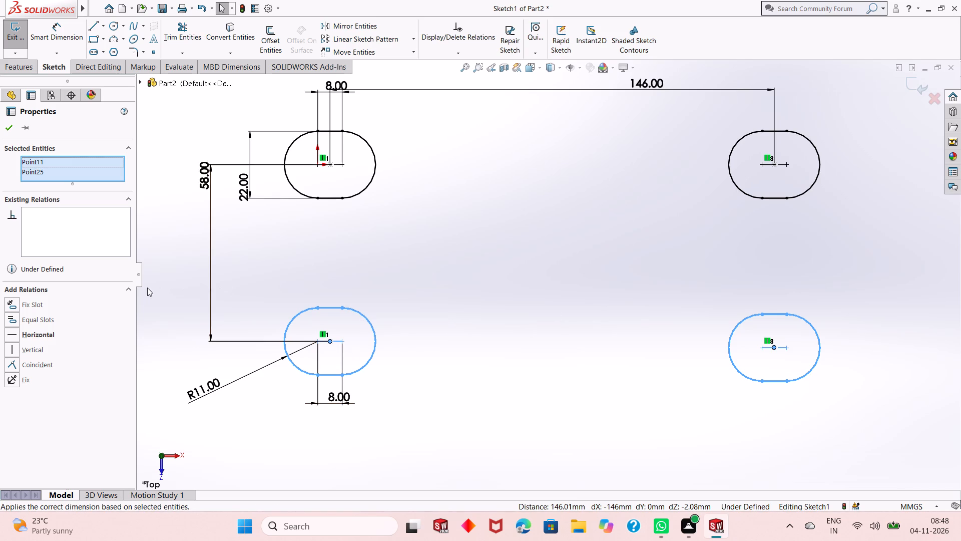
click(12, 335)
click(13, 129)
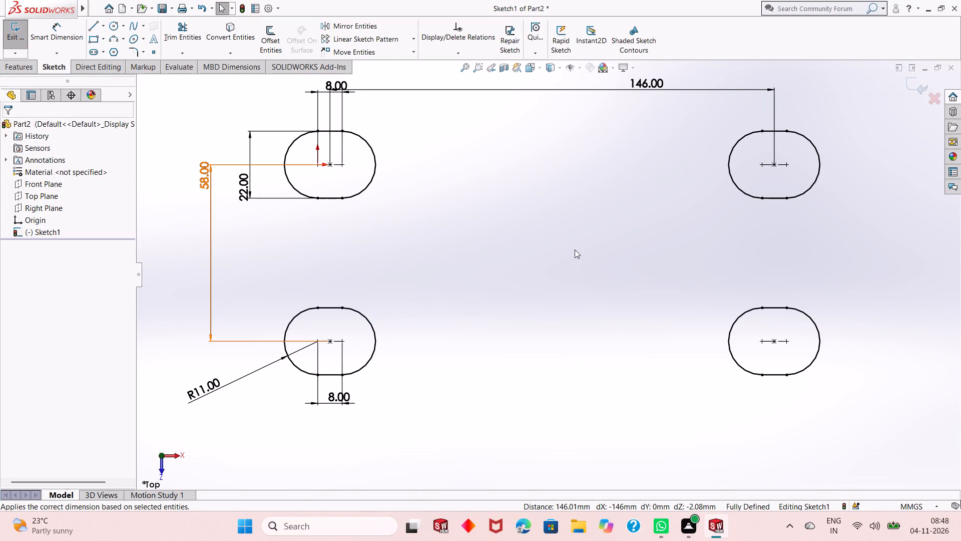
Sketch a vertical 58 mm line joining the outer ends of the two left slots and end line drawing.
scroll(520, 263, up, 2)
scroll(673, 231, down, 1)
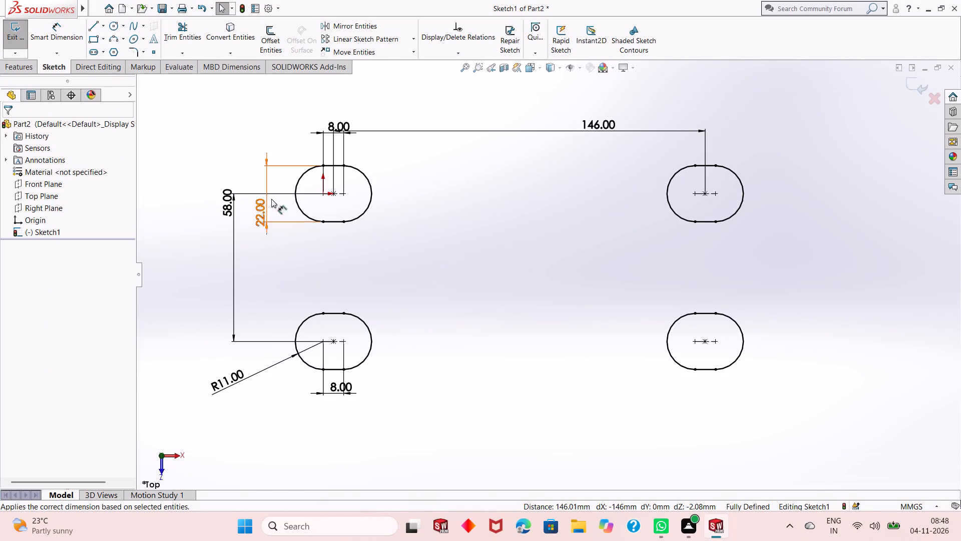
click(93, 23)
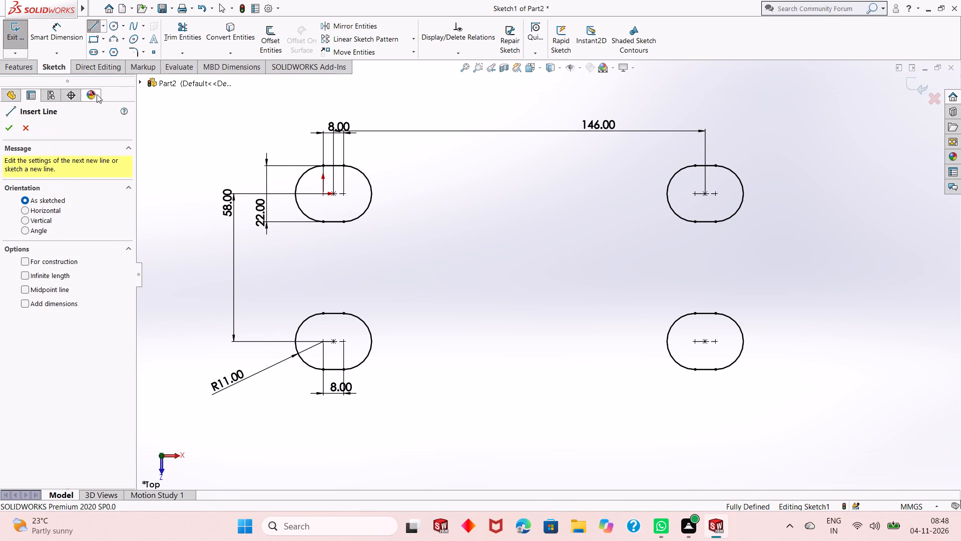
click(295, 193)
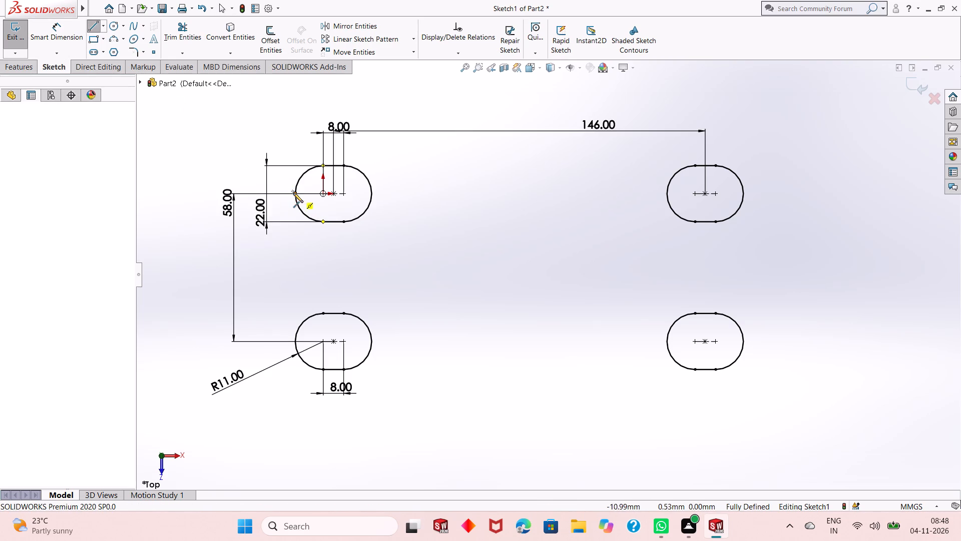
click(294, 342)
click(574, 202)
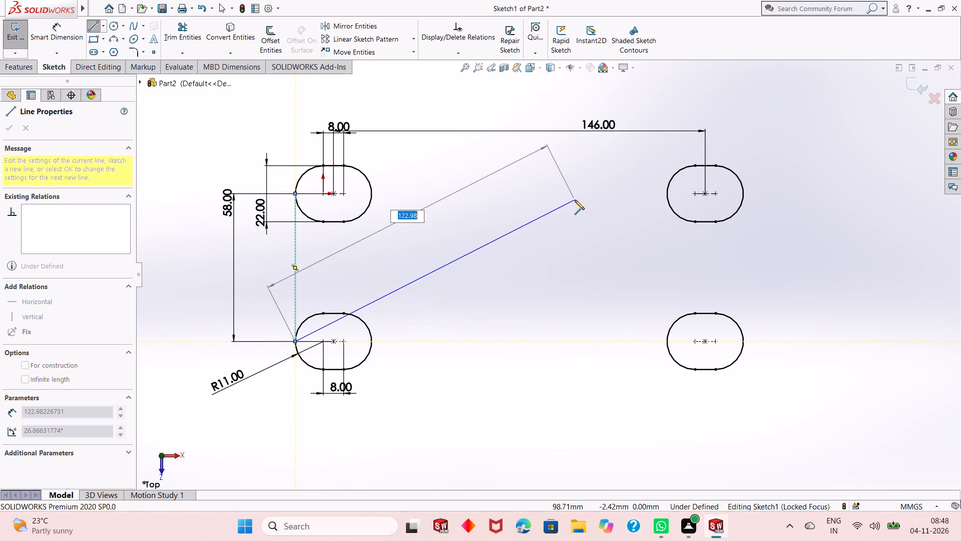
right_click(575, 200)
click(588, 206)
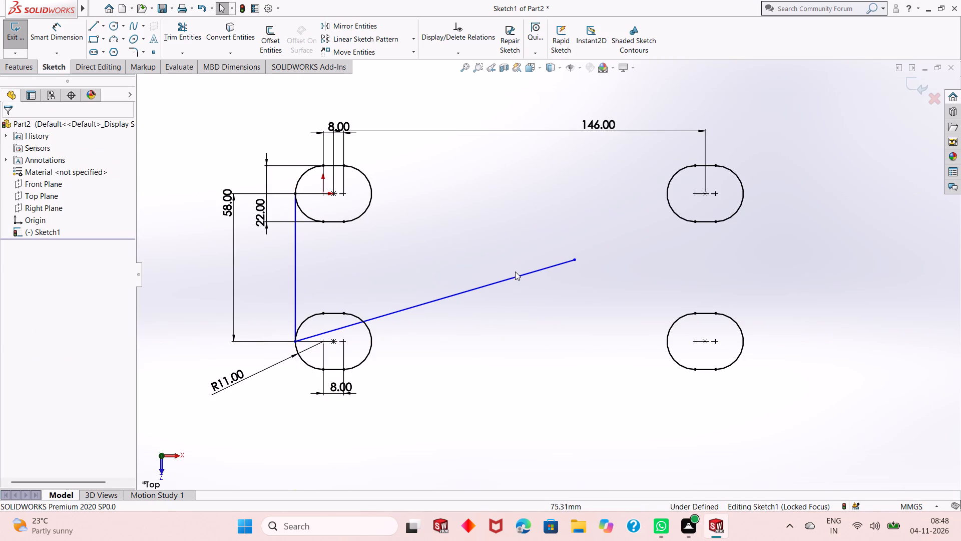
Delete the stray slanted line starting at the lower-left slot's outer end.
click(516, 277)
right_click(465, 172)
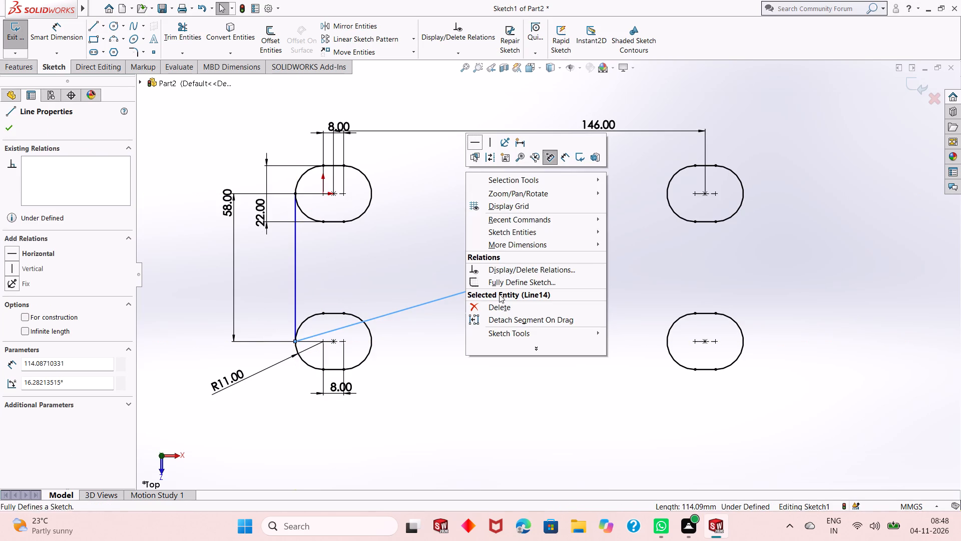
click(505, 303)
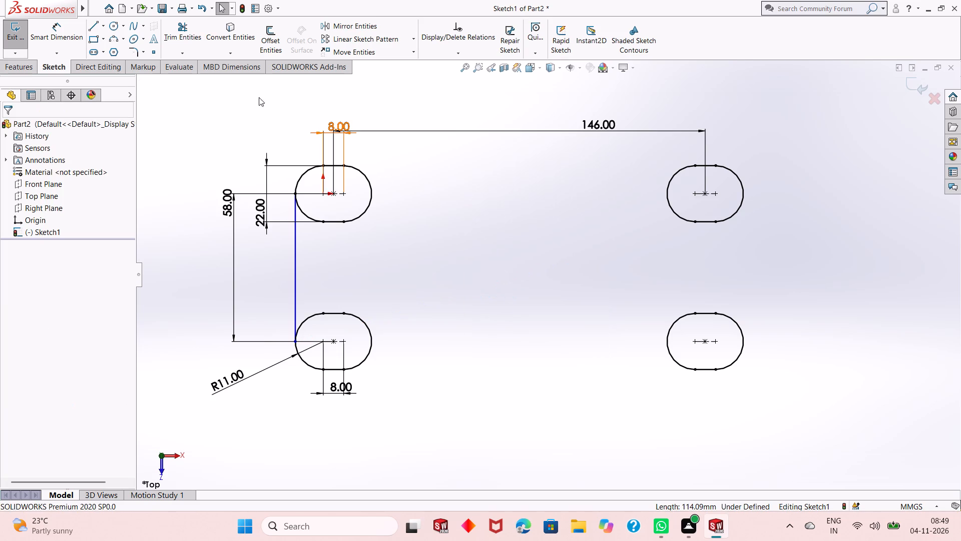
Sketch a vertical 58 mm line joining the outer ends of the two right slots and end line drawing.
click(96, 27)
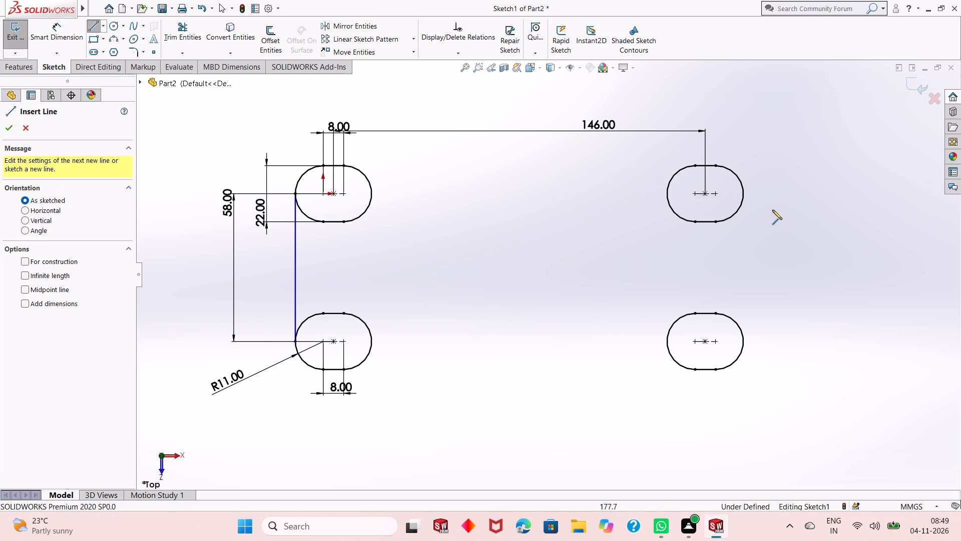
click(742, 193)
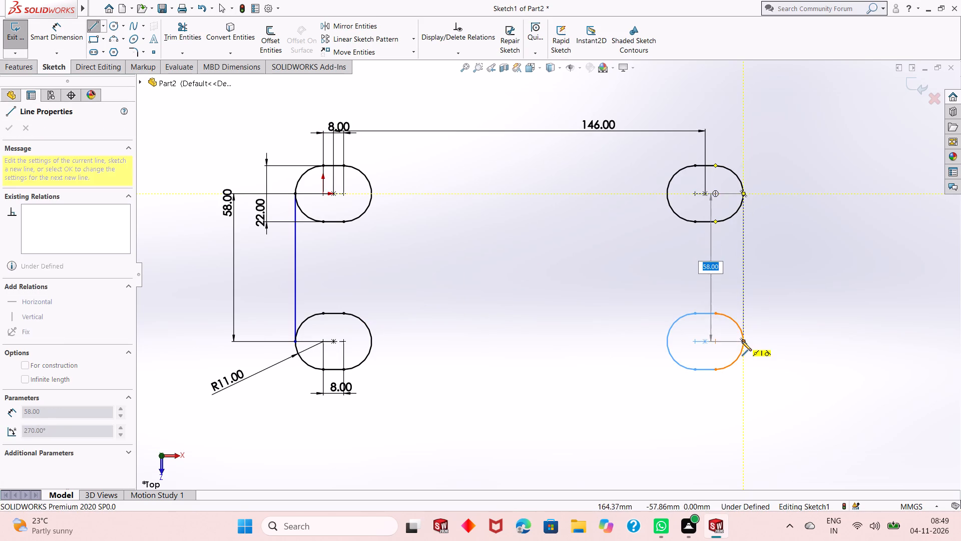
click(742, 342)
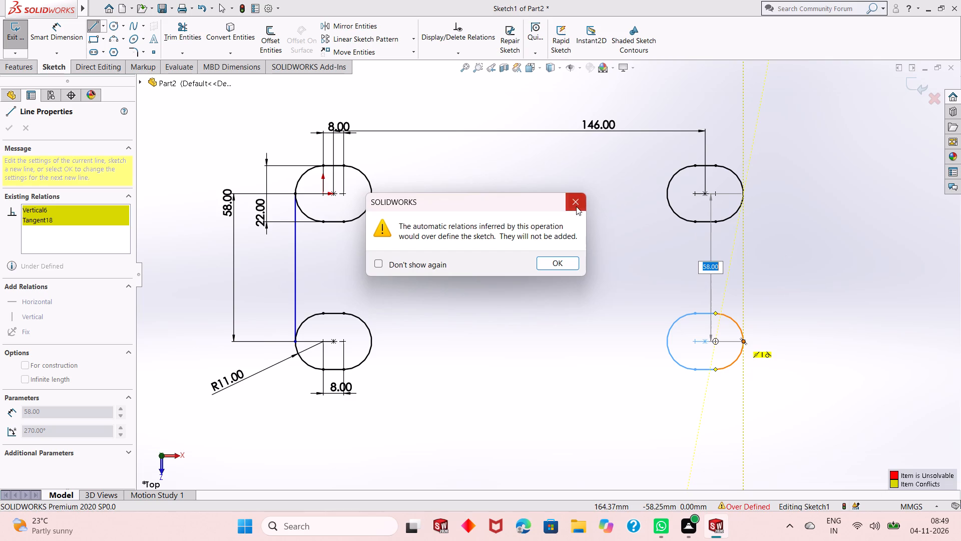
click(576, 206)
right_click(575, 206)
click(588, 212)
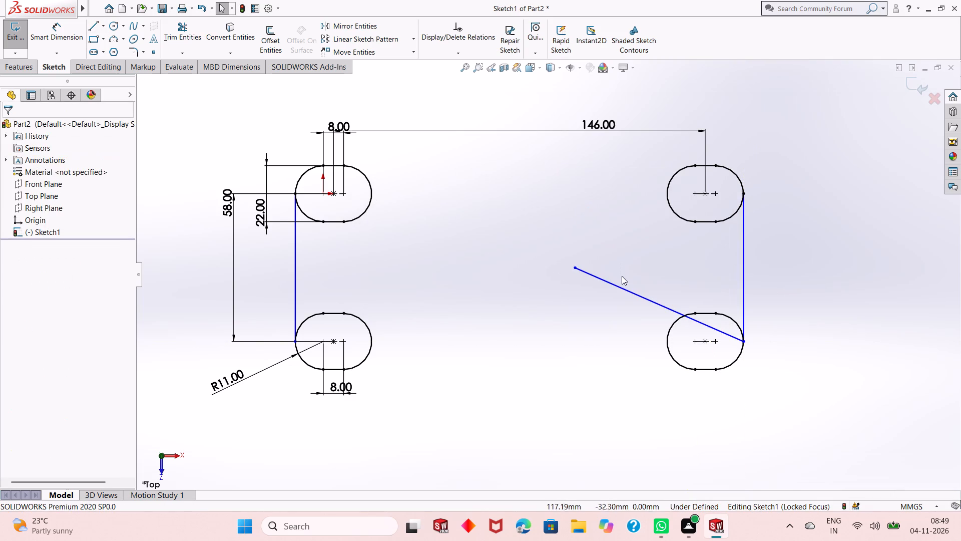
Delete the stray slanted line starting at the lower-right slot's outer end.
click(624, 288)
right_click(461, 168)
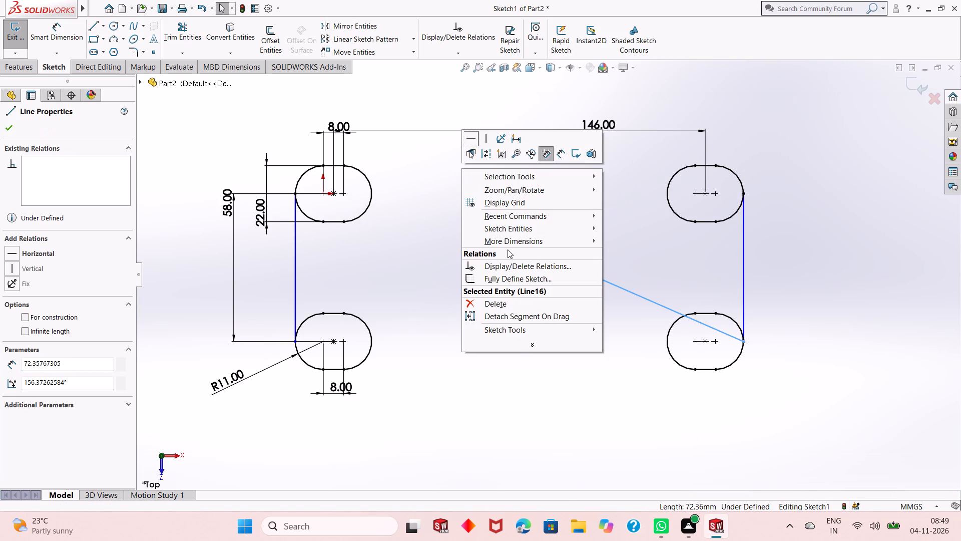
click(525, 304)
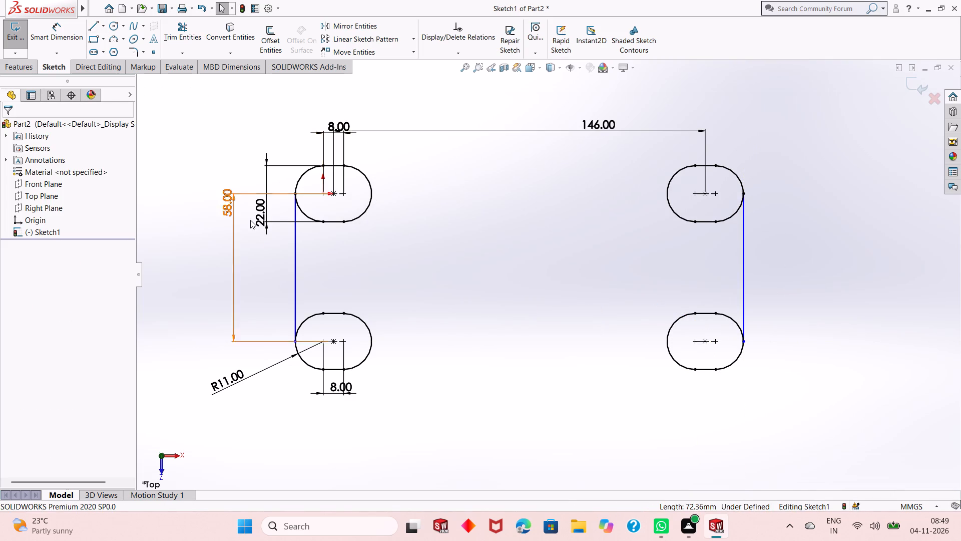
Add a Tangent relation between the left vertical line and the outer arc of the lower-left slot.
click(295, 245)
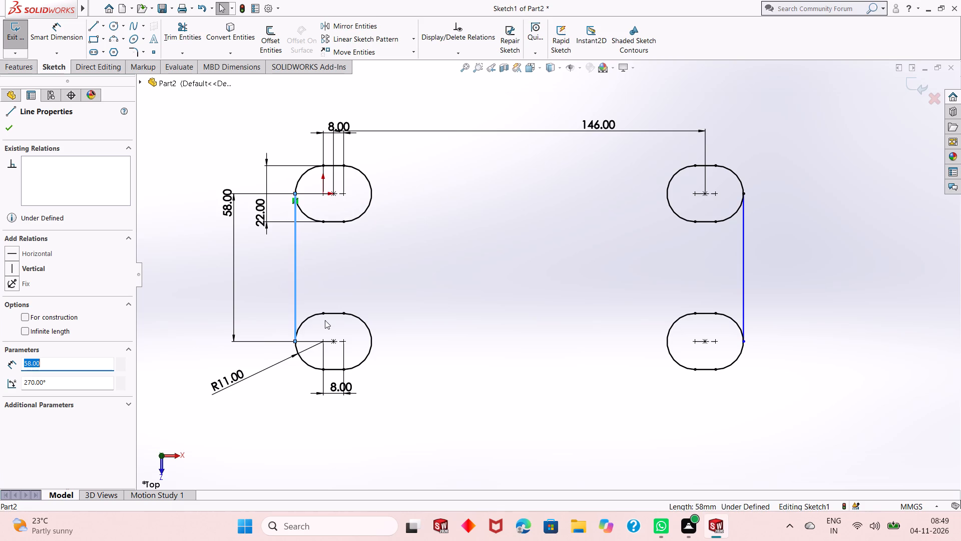
ctrl+click(303, 320)
click(344, 272)
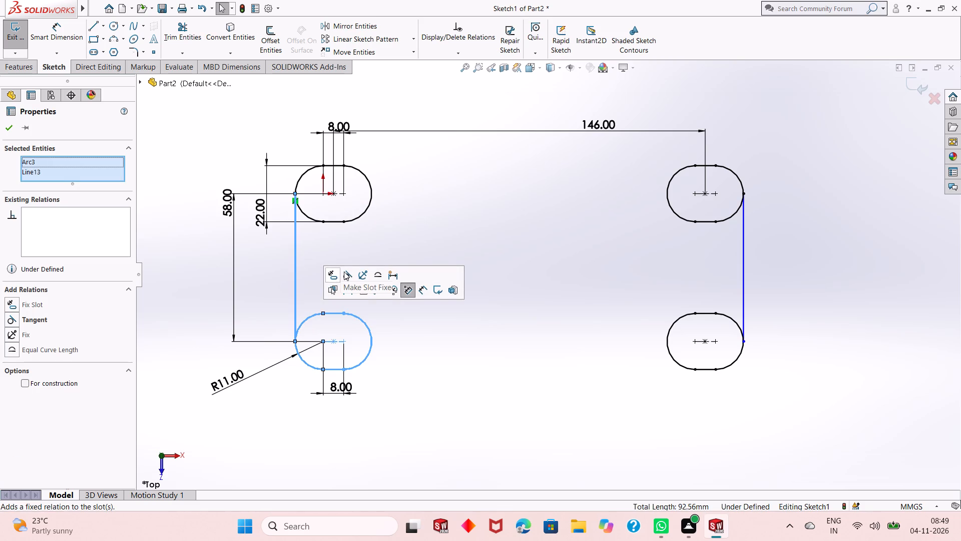
key(Escape)
key(Escape)
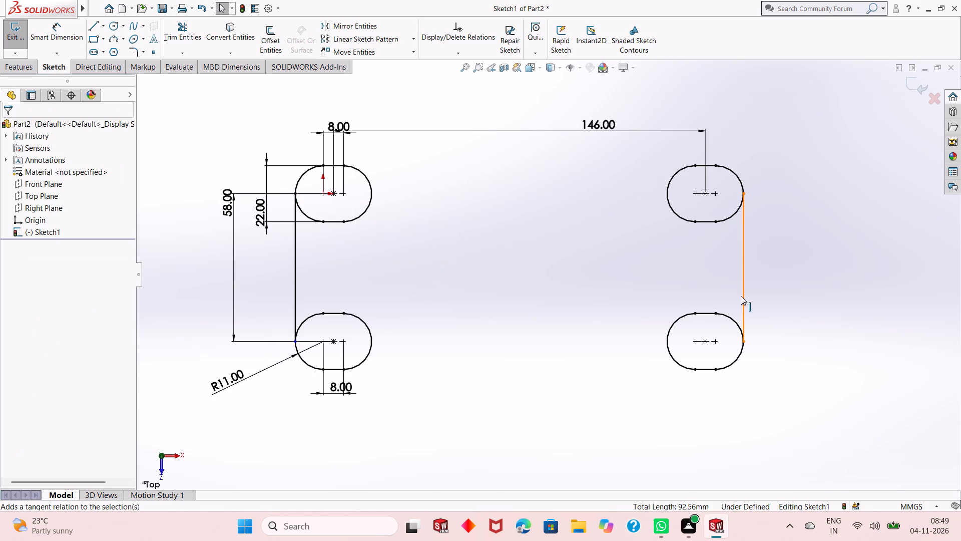
Add a Tangent relation between the right vertical line and the outer arc of the lower-right slot.
click(743, 294)
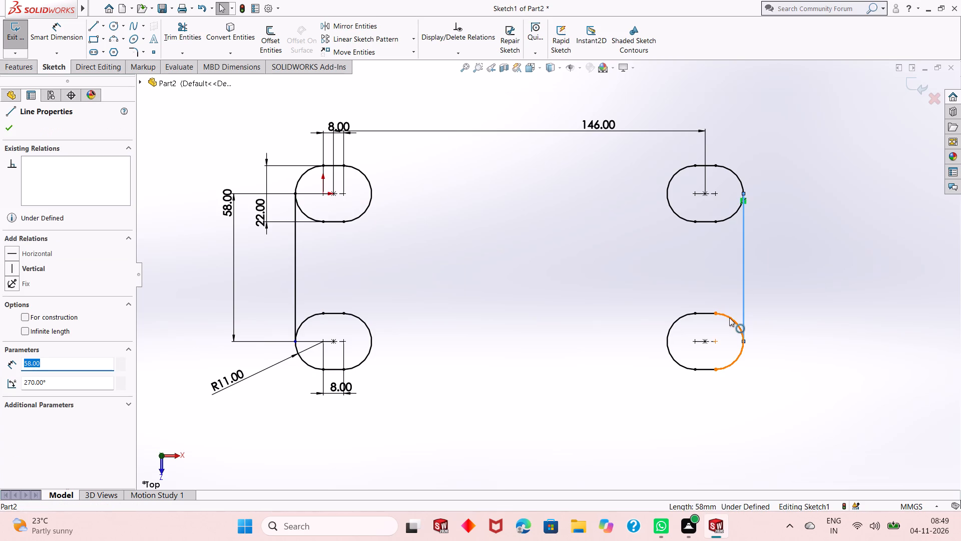
ctrl+click(730, 317)
click(772, 276)
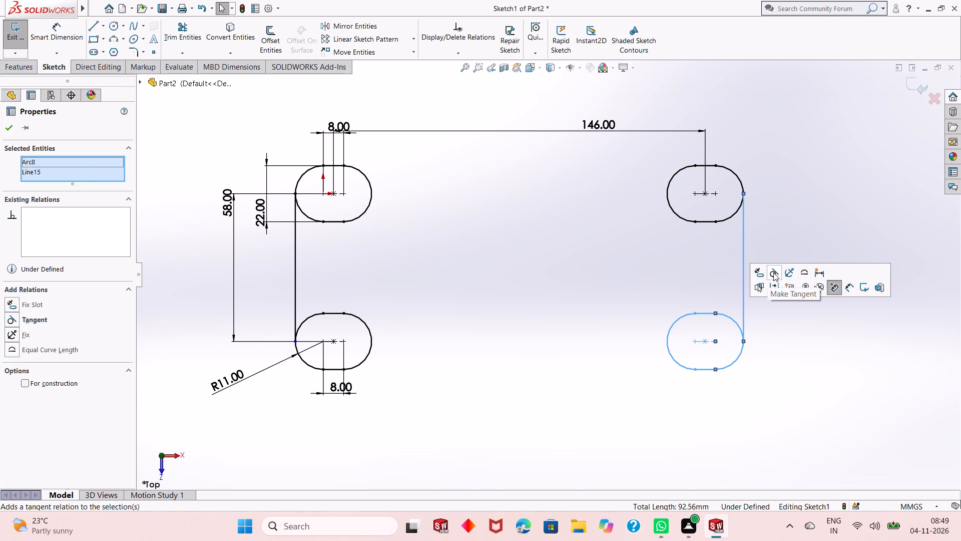
click(11, 125)
key(Escape)
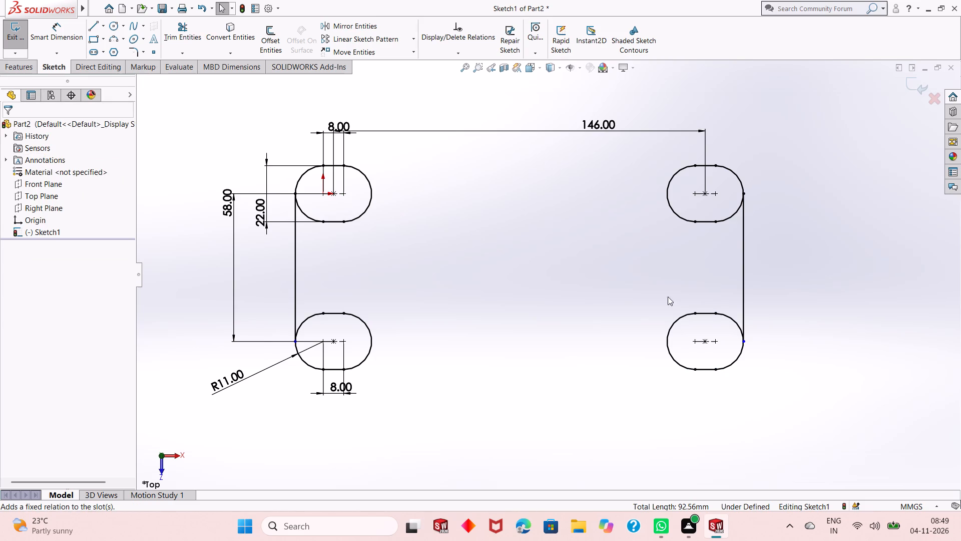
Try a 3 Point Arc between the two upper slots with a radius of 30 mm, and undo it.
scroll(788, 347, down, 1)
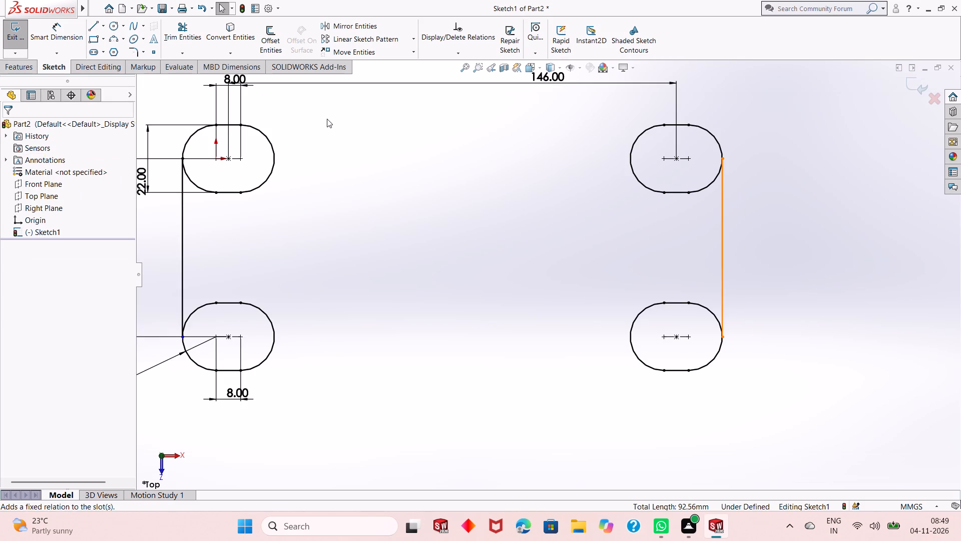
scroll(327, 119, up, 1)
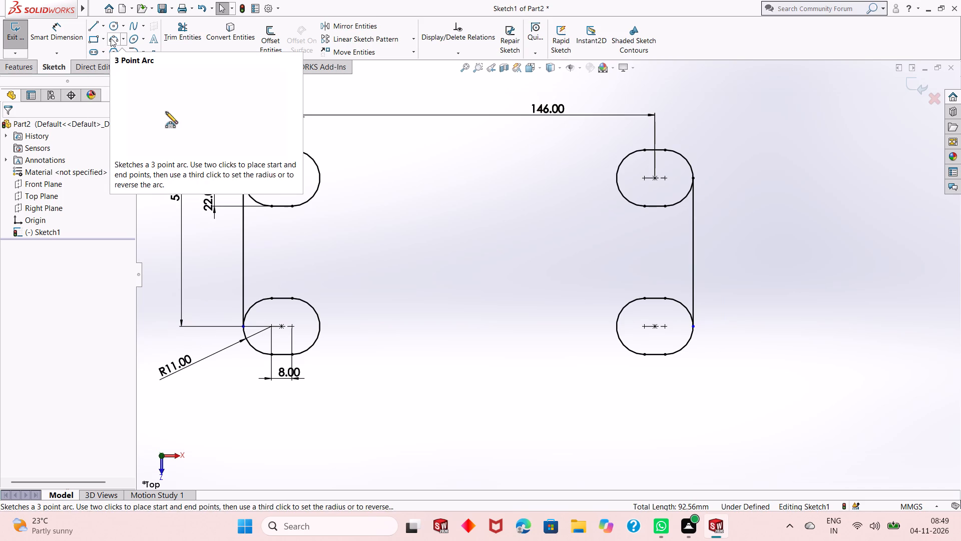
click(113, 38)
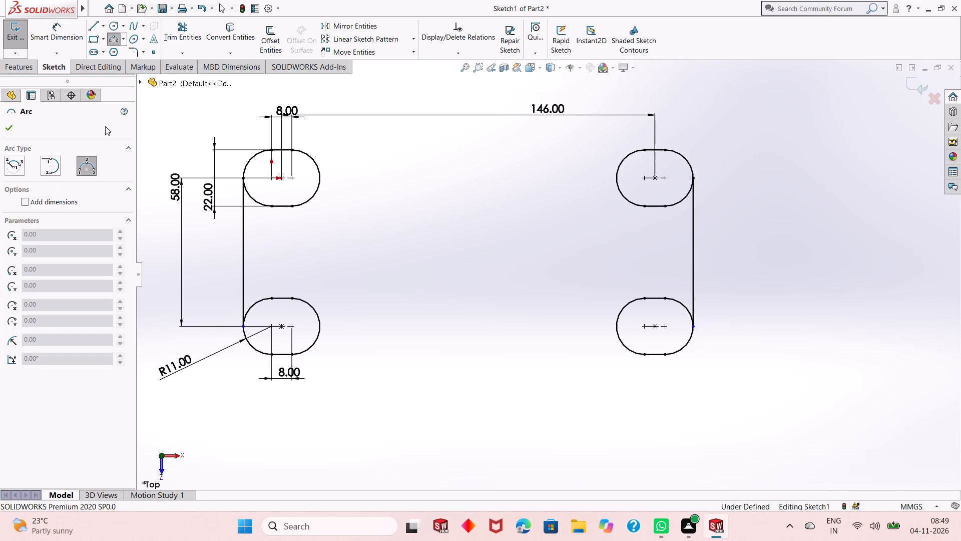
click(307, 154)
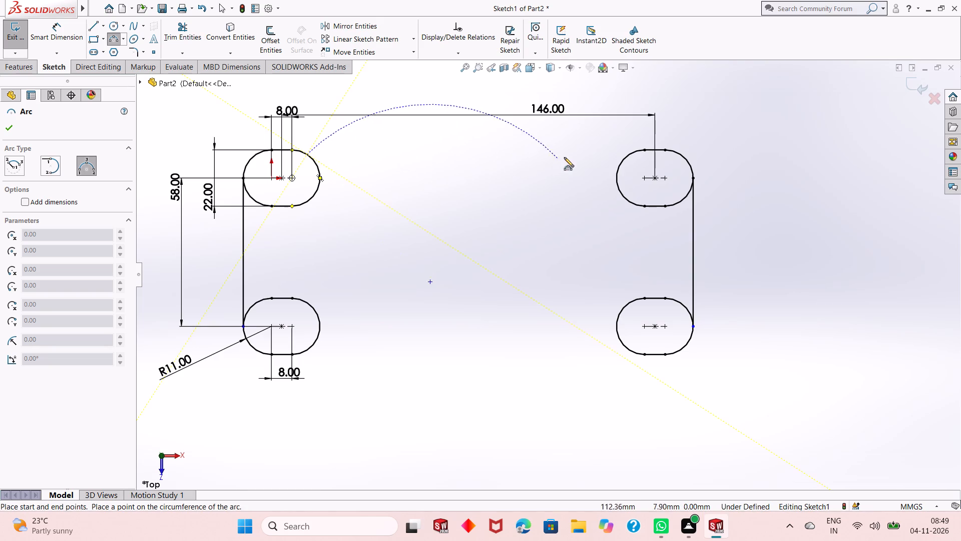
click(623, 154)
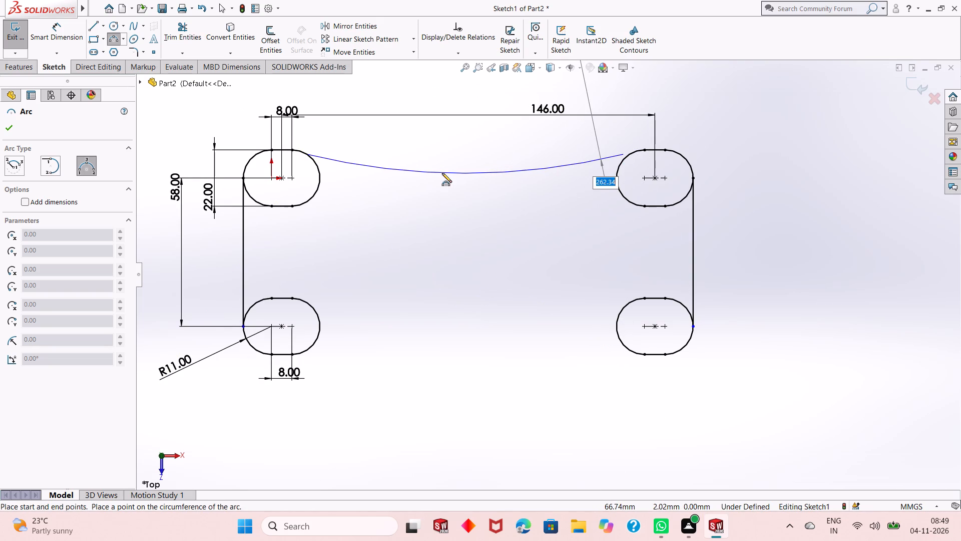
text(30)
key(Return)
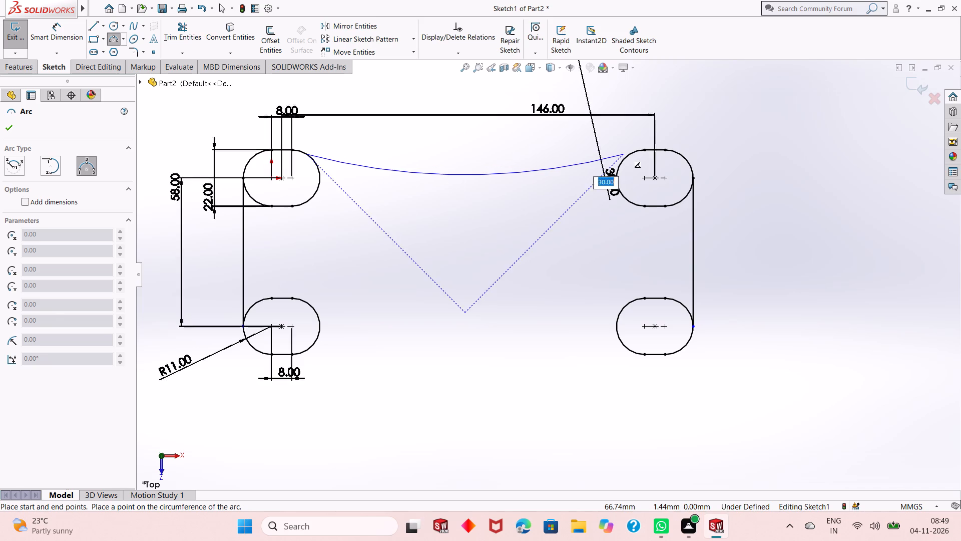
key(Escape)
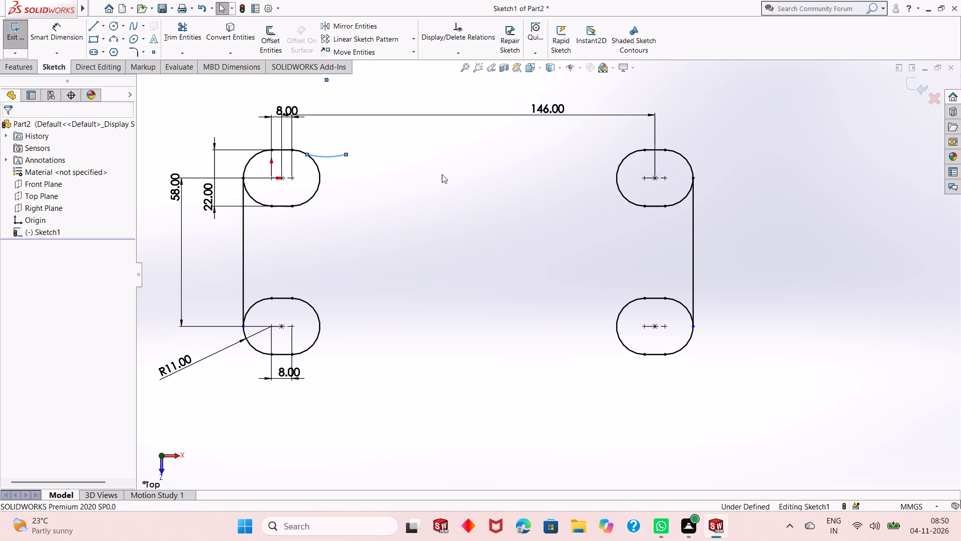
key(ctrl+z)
Sketch a 3 Point Arc of radius 200 mm joining the inner arcs of the two upper slots, curving into the profile.
click(112, 37)
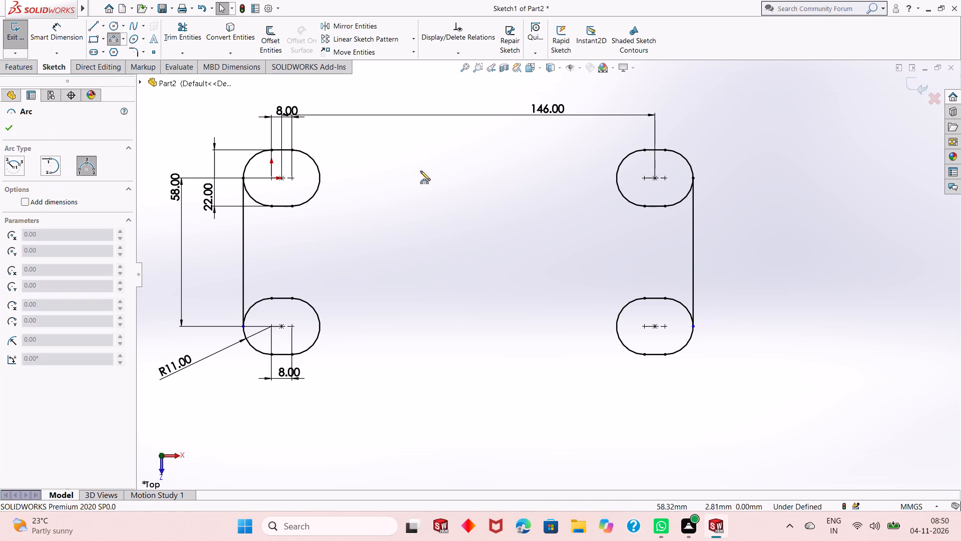
click(306, 151)
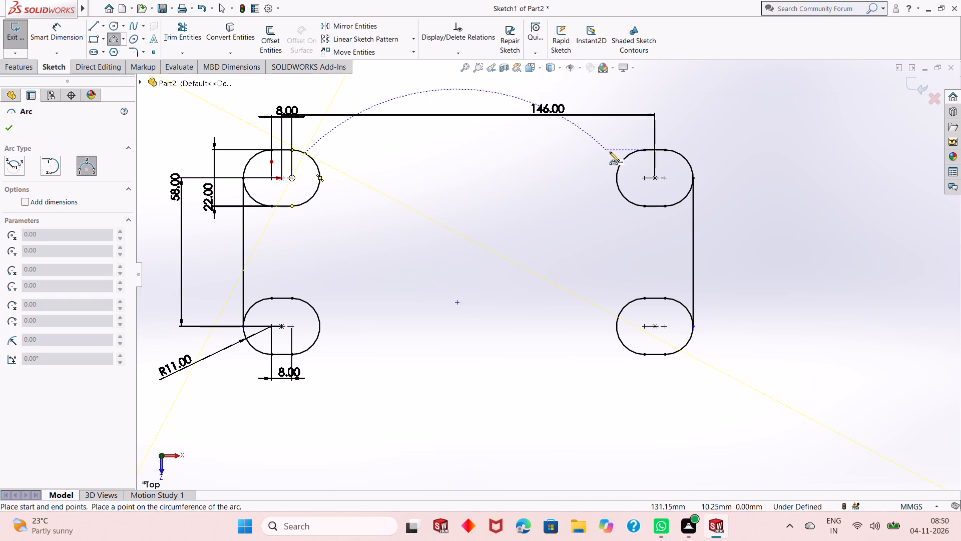
click(625, 157)
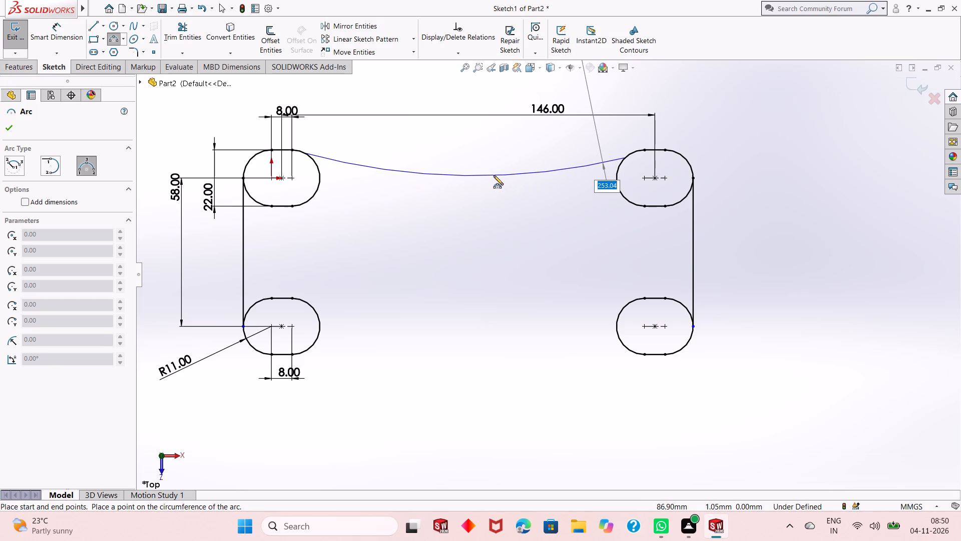
text(200)
key(Return)
key(Escape)
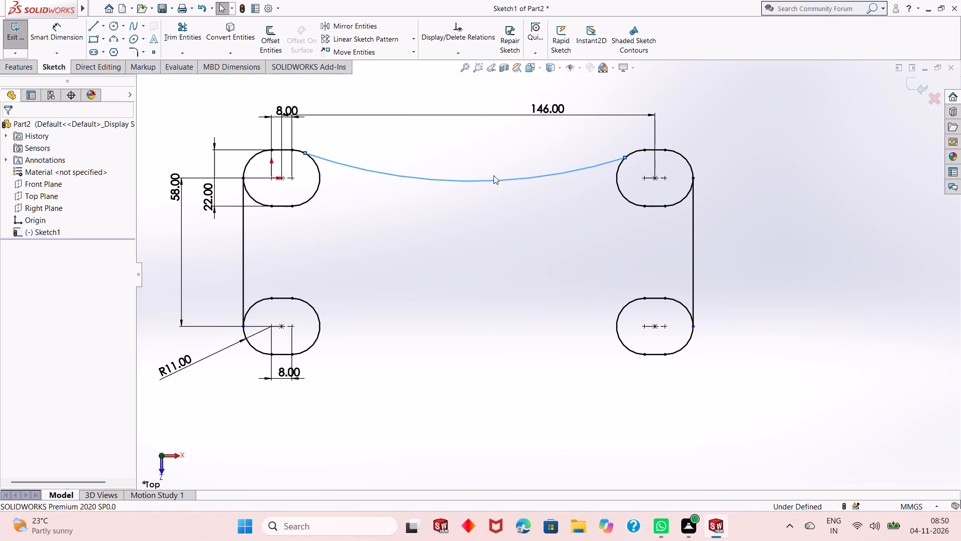
Sketch a 3 Point Arc of radius 200 mm joining the inner arcs of the two lower slots, curving into the profile.
click(116, 40)
click(305, 352)
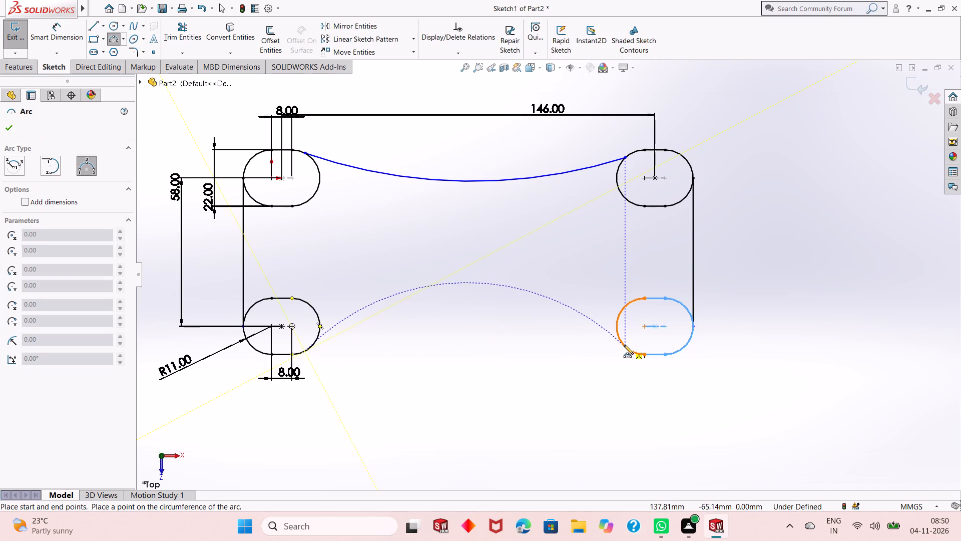
click(624, 345)
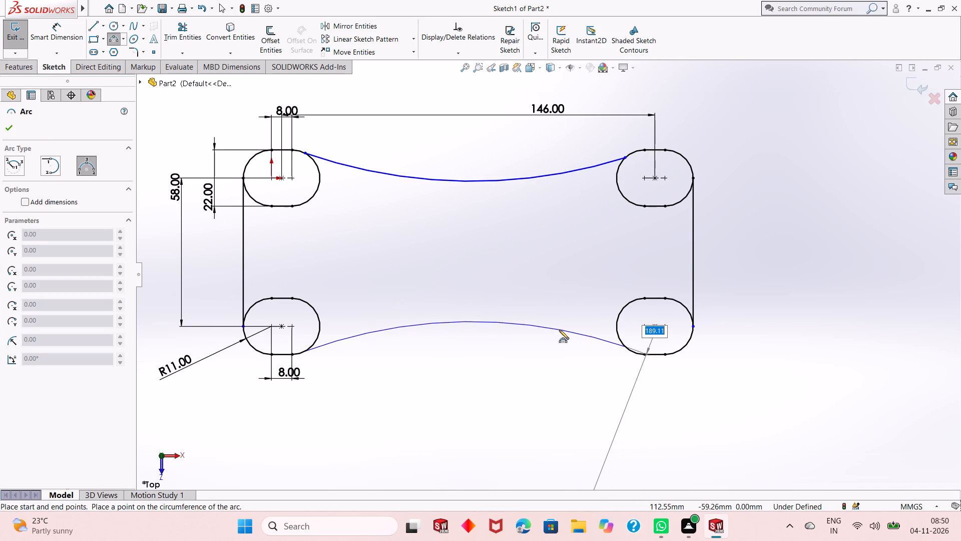
text(200)
key(Return)
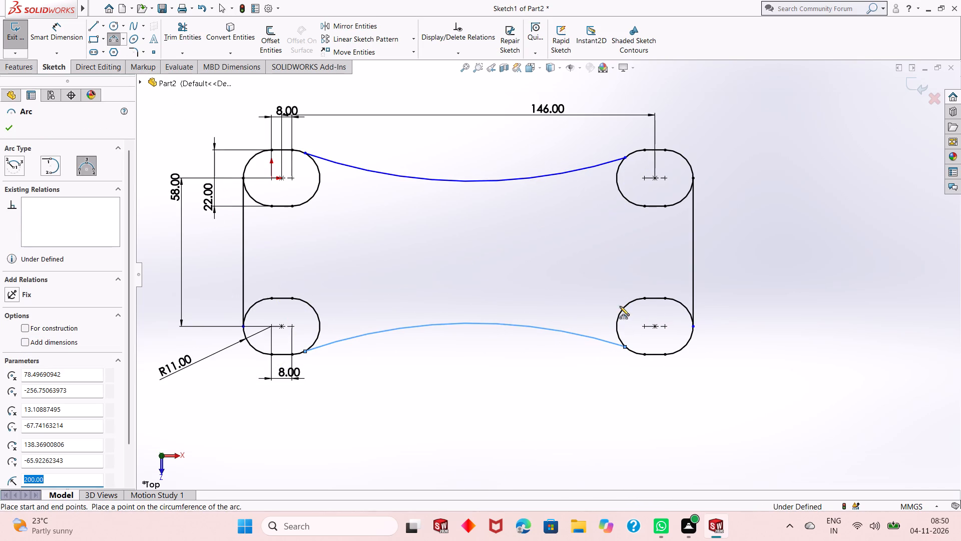
right_click(718, 141)
click(732, 144)
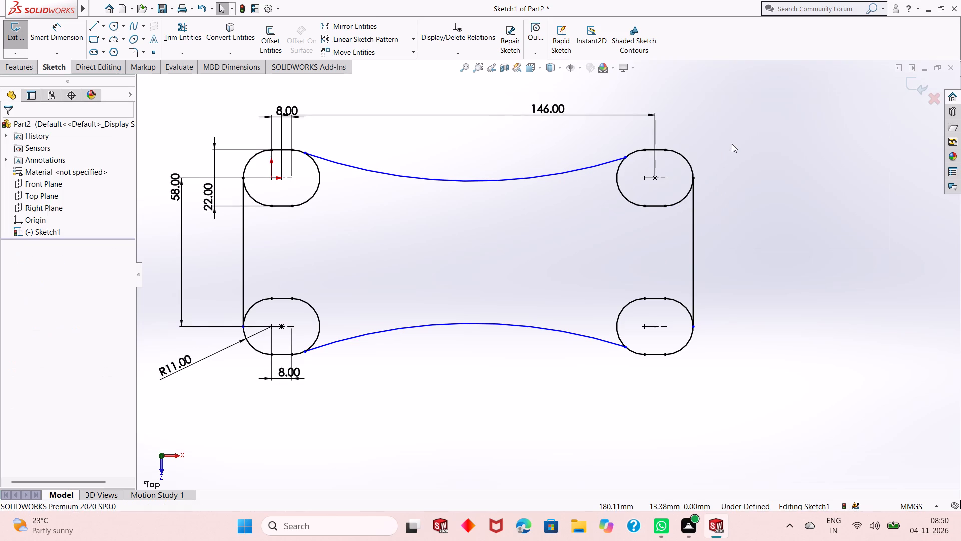
Dimension the radius of the upper connecting arc as 200 mm and end dimensioning.
click(48, 32)
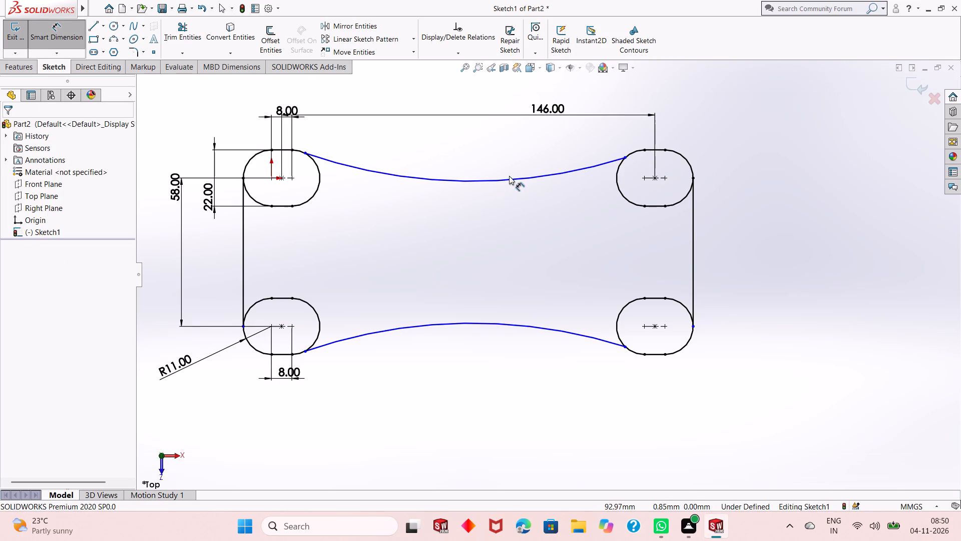
click(511, 175)
click(514, 177)
click(530, 223)
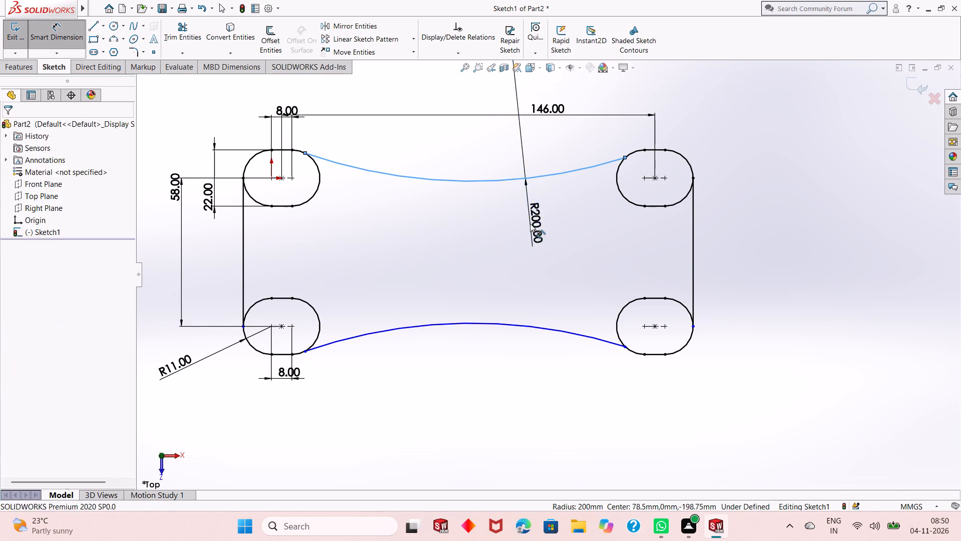
key(Return)
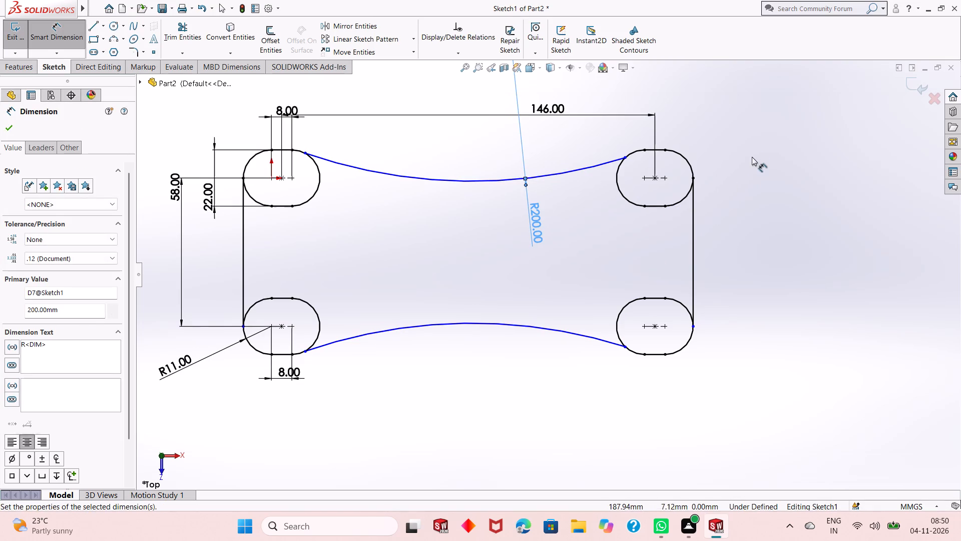
right_click(752, 146)
click(762, 177)
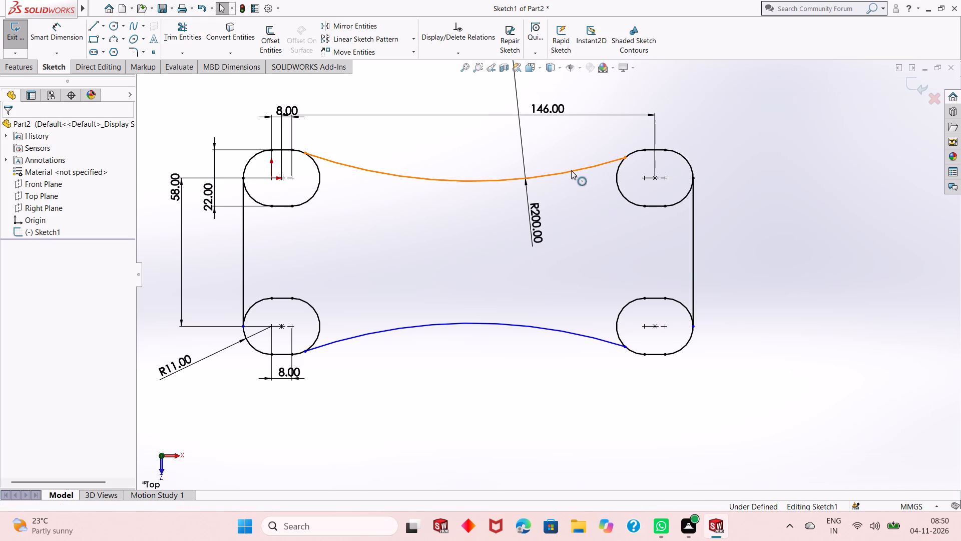
Add an Equal relation between the upper and lower connecting arcs.
click(570, 171)
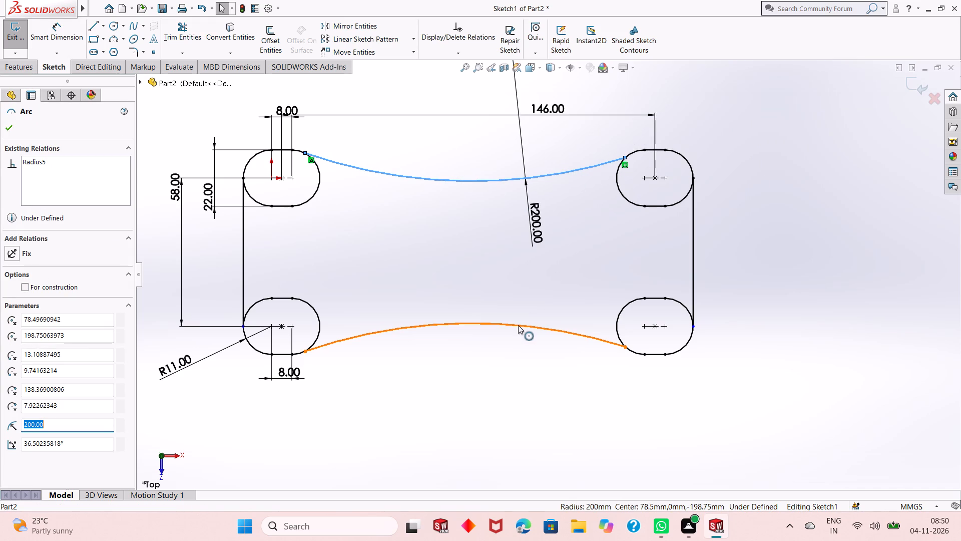
ctrl+click(518, 325)
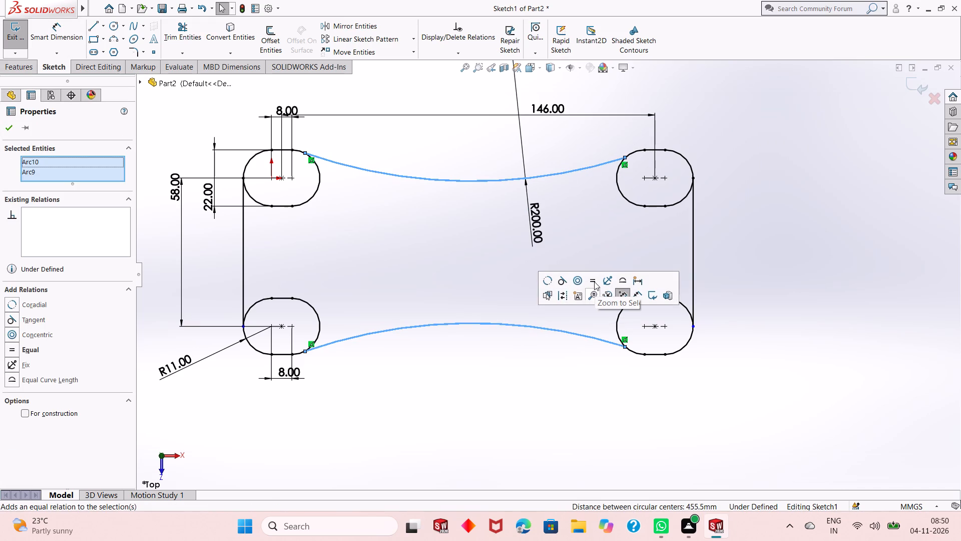
click(594, 282)
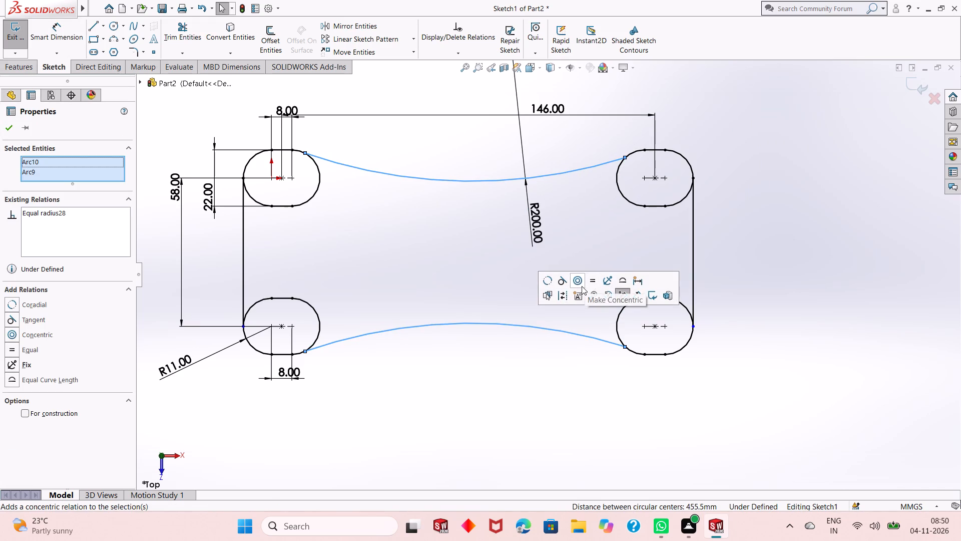
click(5, 130)
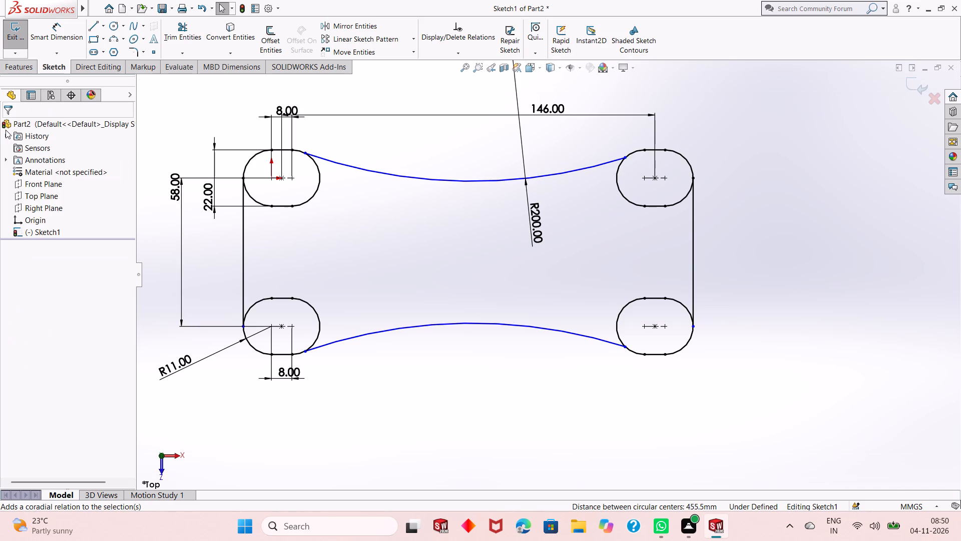
Add a Tangent relation between the upper connecting arc and the inner arc of the upper-left slot.
click(331, 160)
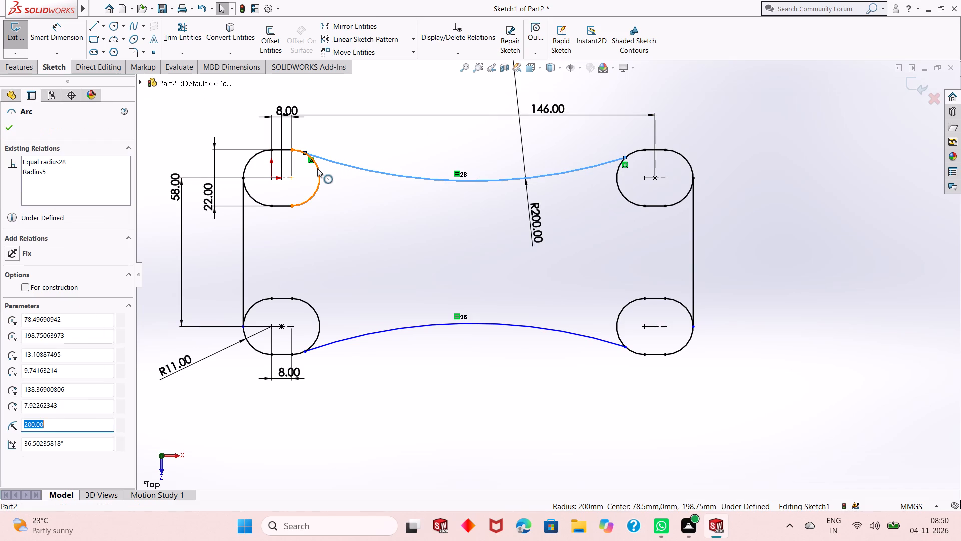
ctrl+click(317, 168)
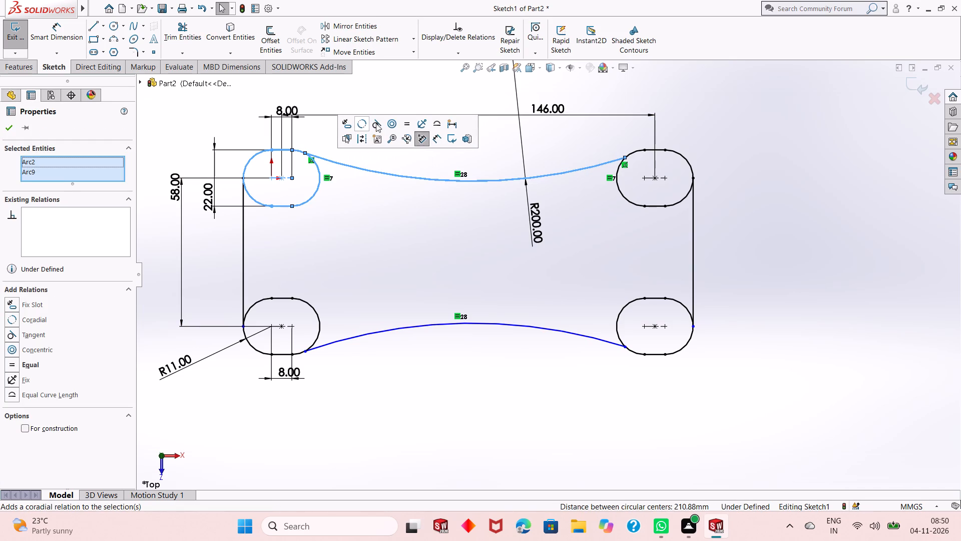
click(376, 123)
click(10, 126)
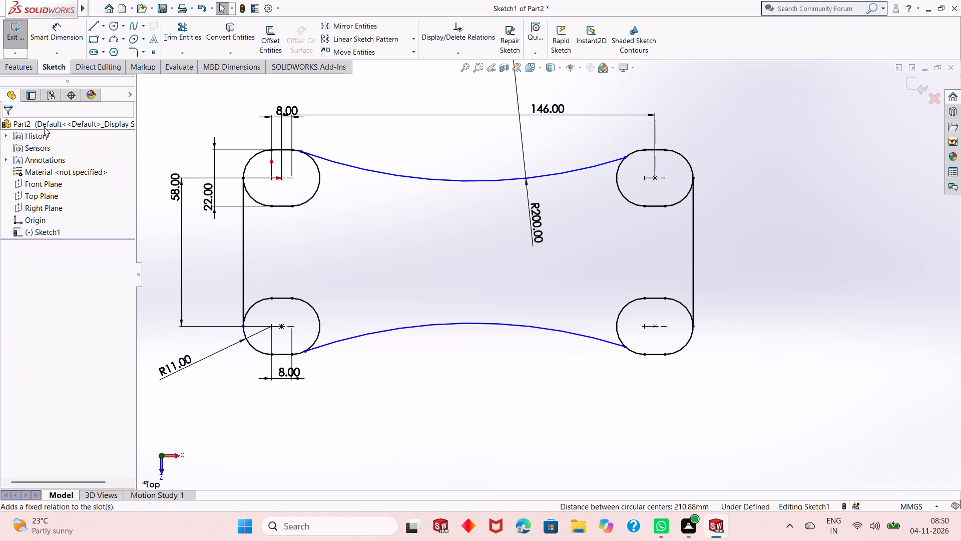
Add a Tangent relation between the upper connecting arc and the inner arc of the upper-right slot.
click(469, 183)
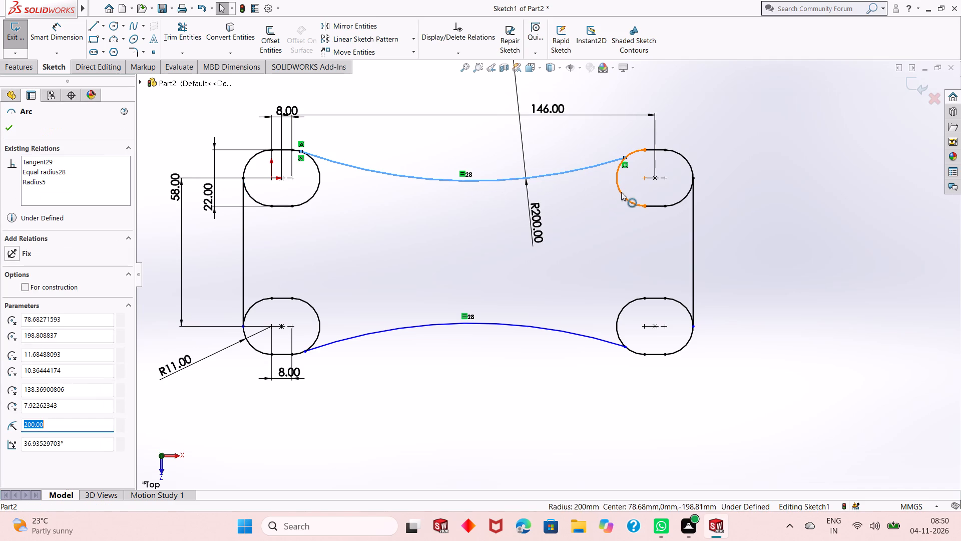
ctrl+click(624, 193)
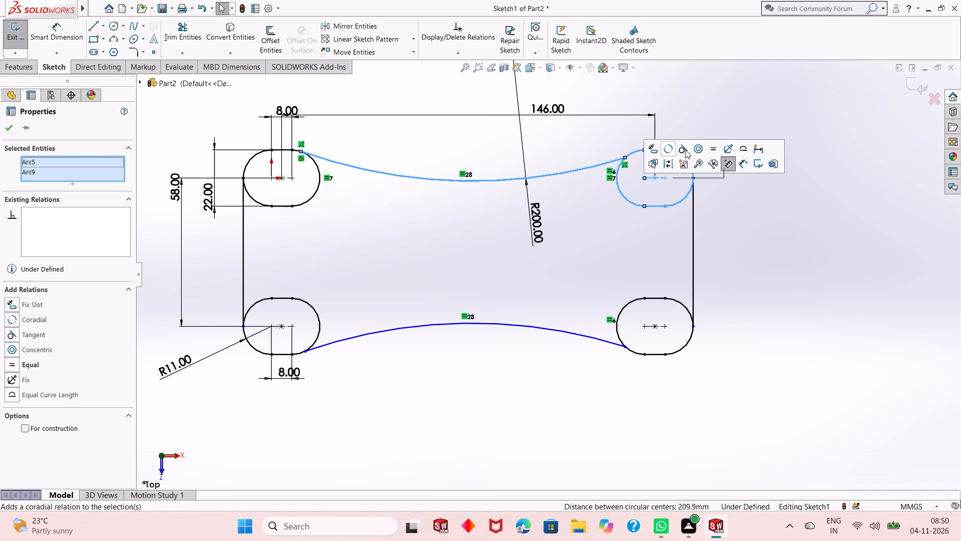
click(685, 150)
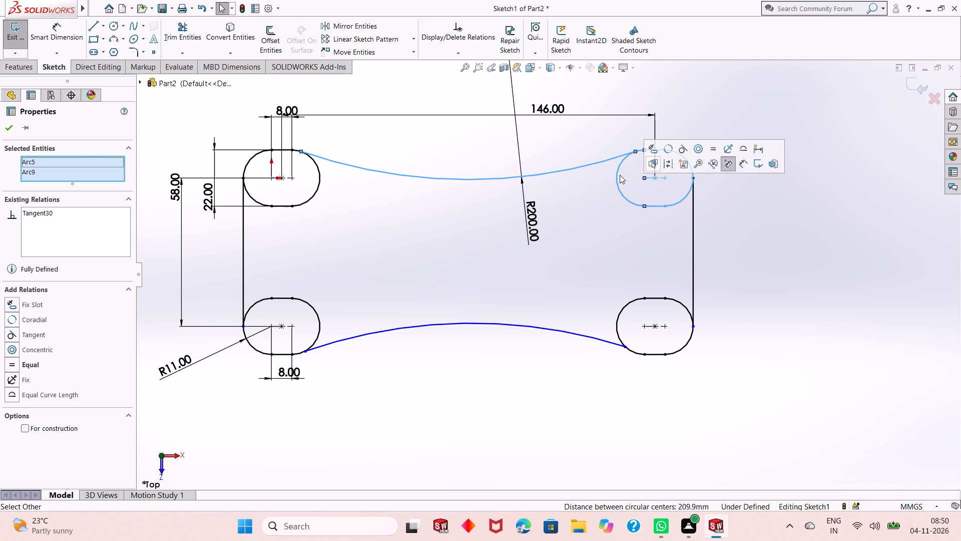
click(15, 127)
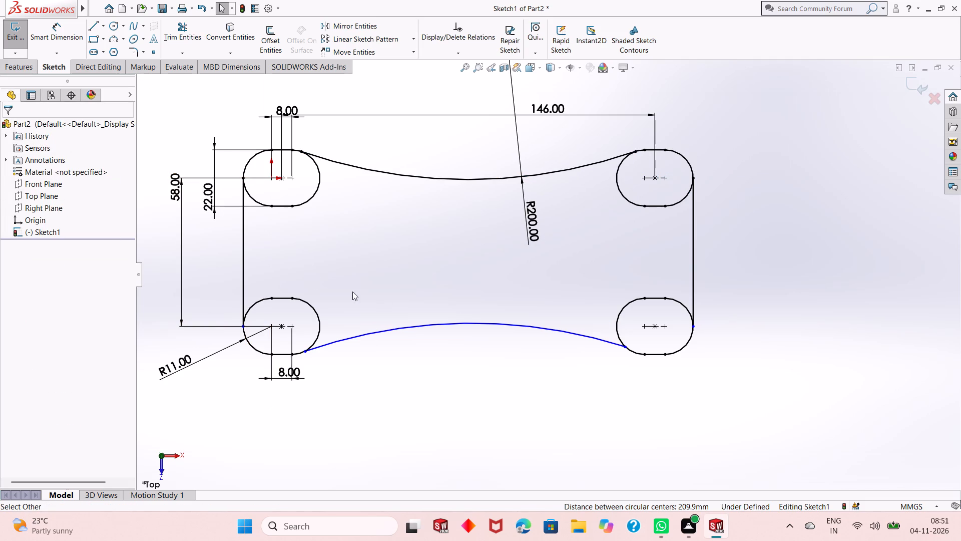
Add a Tangent relation between the lower connecting arc and the inner arc of the lower-left slot.
scroll(268, 254, up, 1)
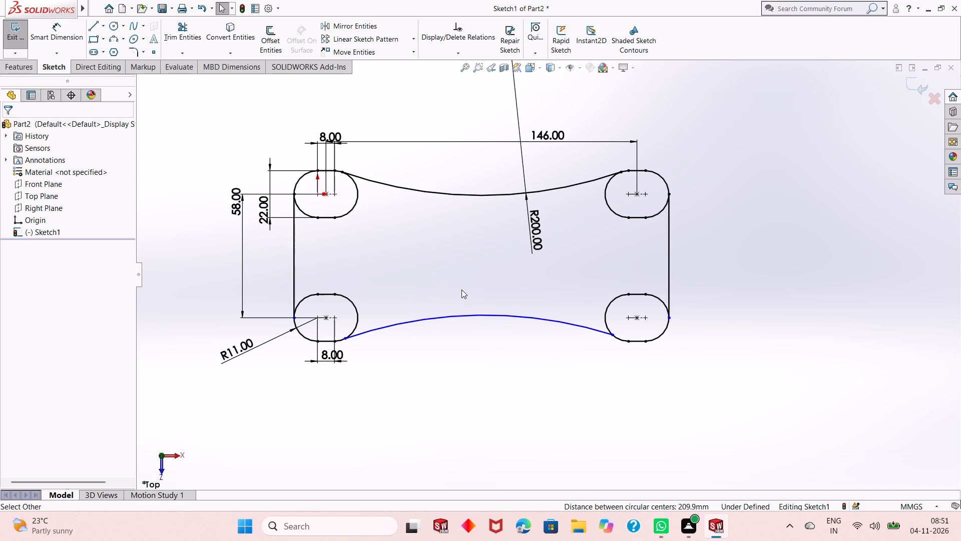
click(415, 323)
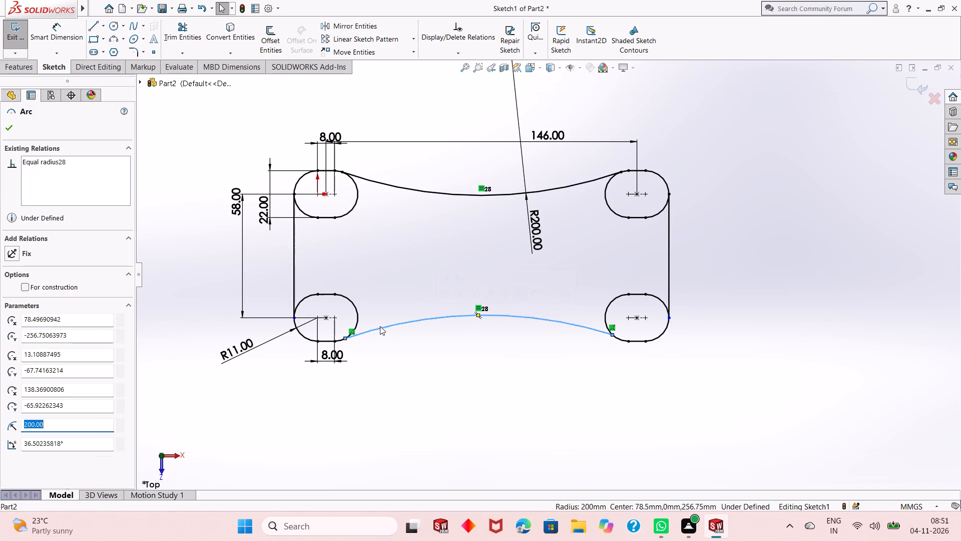
ctrl+click(355, 313)
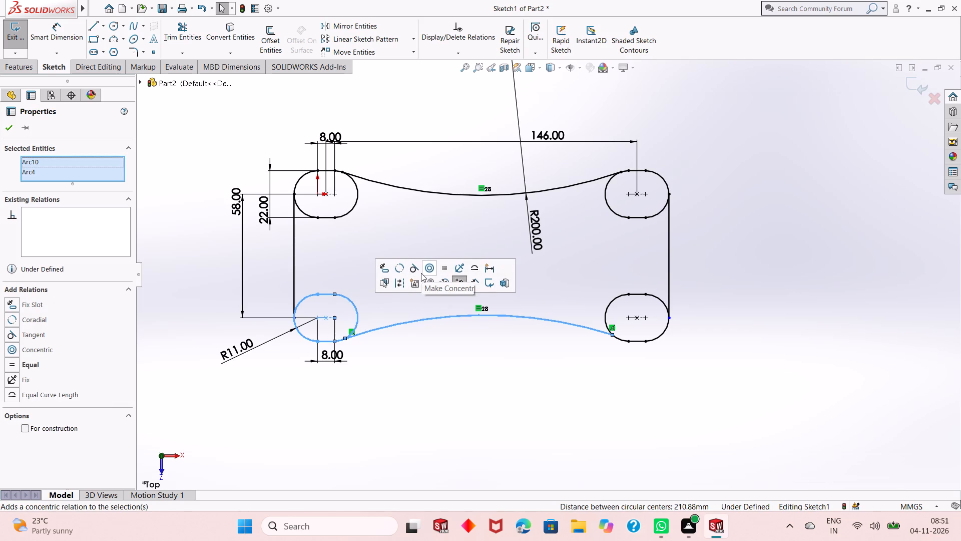
click(409, 273)
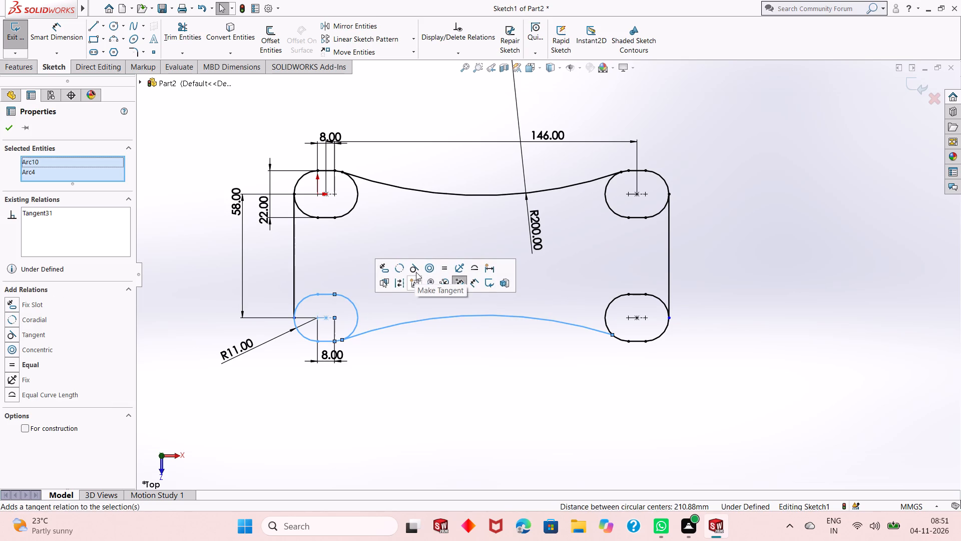
click(416, 272)
click(7, 128)
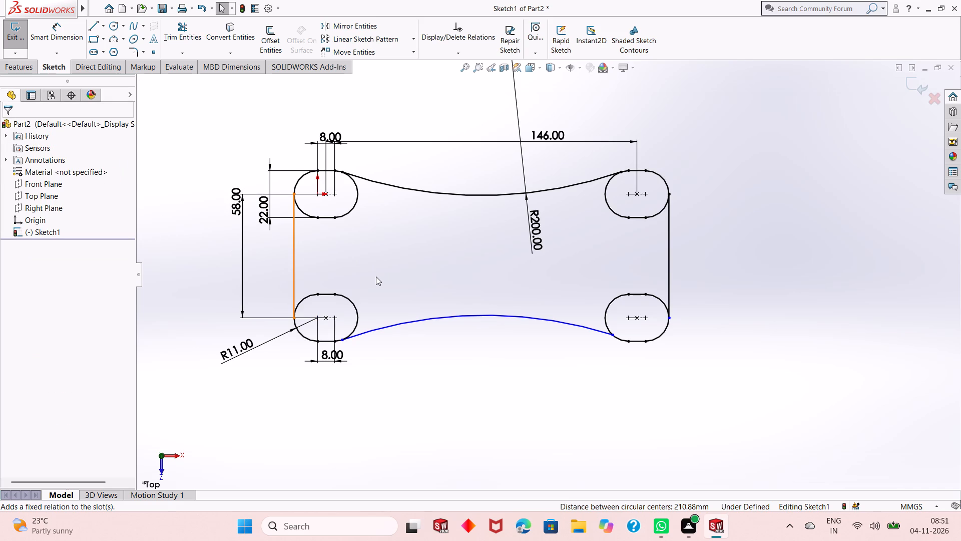
Add a Tangent relation between the lower connecting arc and the inner arc of the lower-right slot.
click(450, 317)
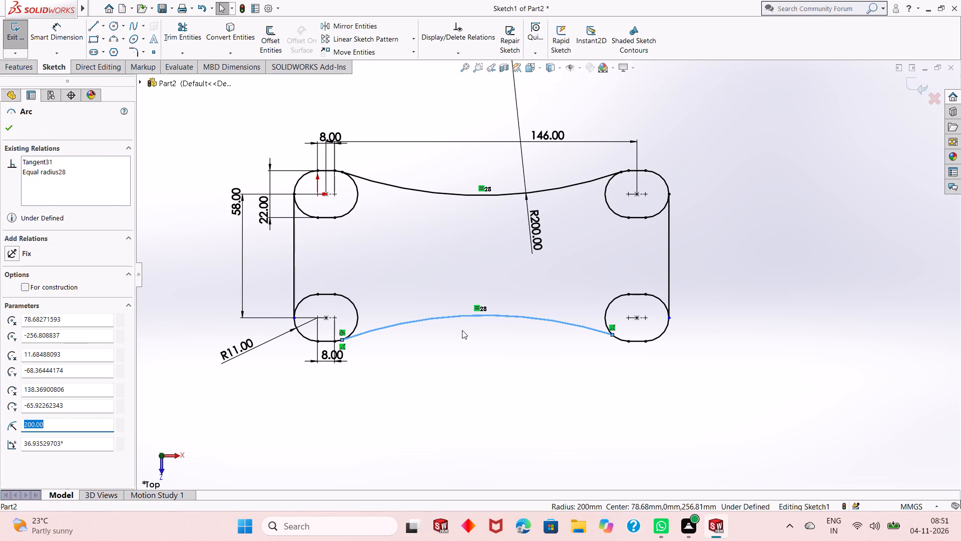
ctrl+click(608, 310)
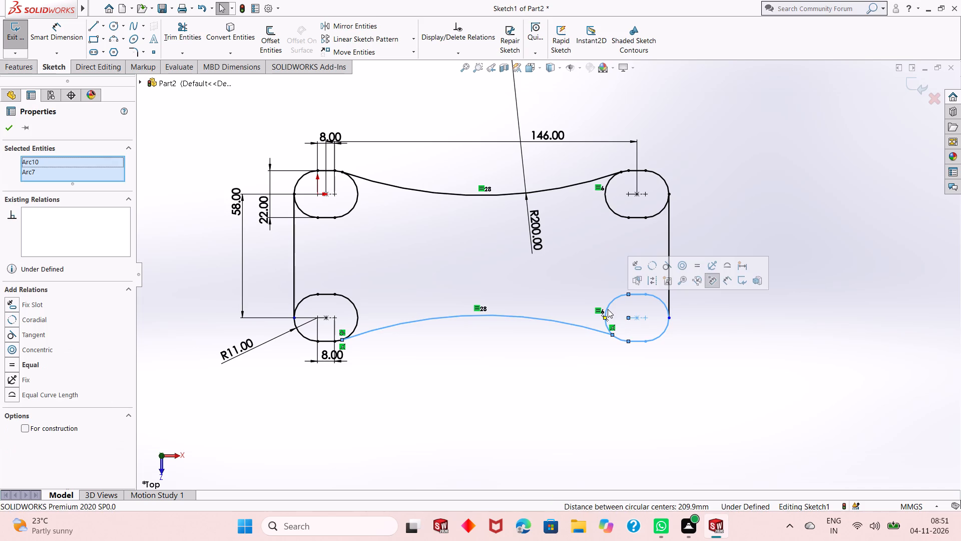
click(667, 265)
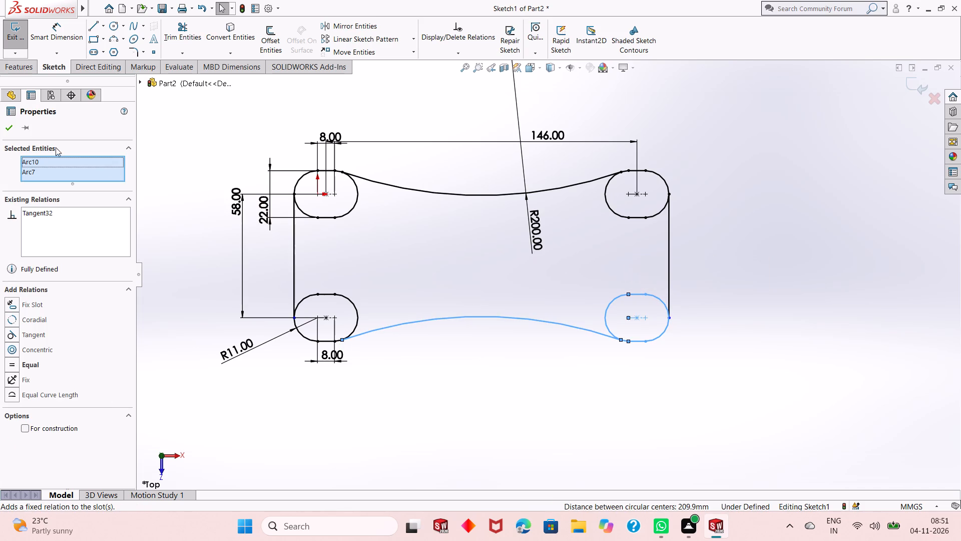
click(8, 129)
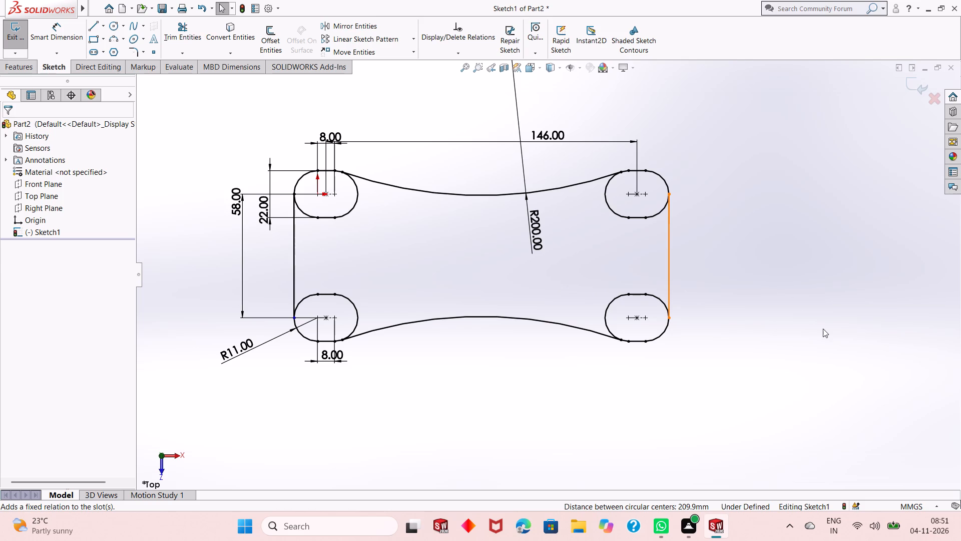
key(Escape)
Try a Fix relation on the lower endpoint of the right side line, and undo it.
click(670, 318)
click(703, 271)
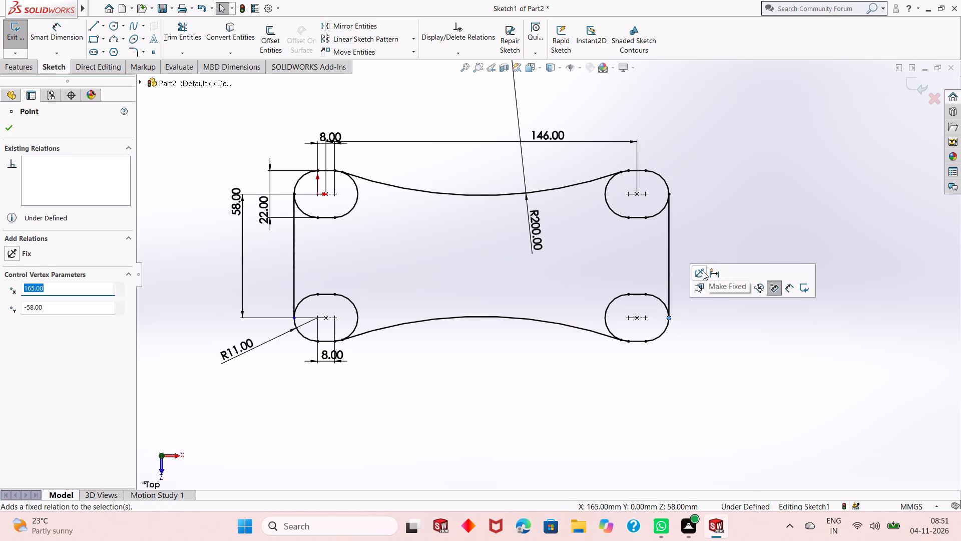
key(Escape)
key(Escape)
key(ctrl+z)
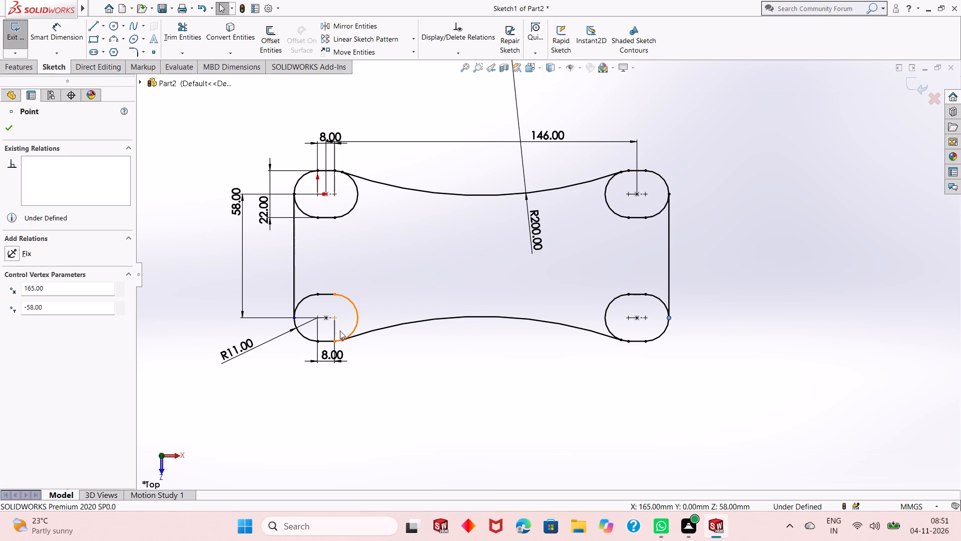
Add a Fix relation to the outer arc of the lower-left slot.
click(293, 321)
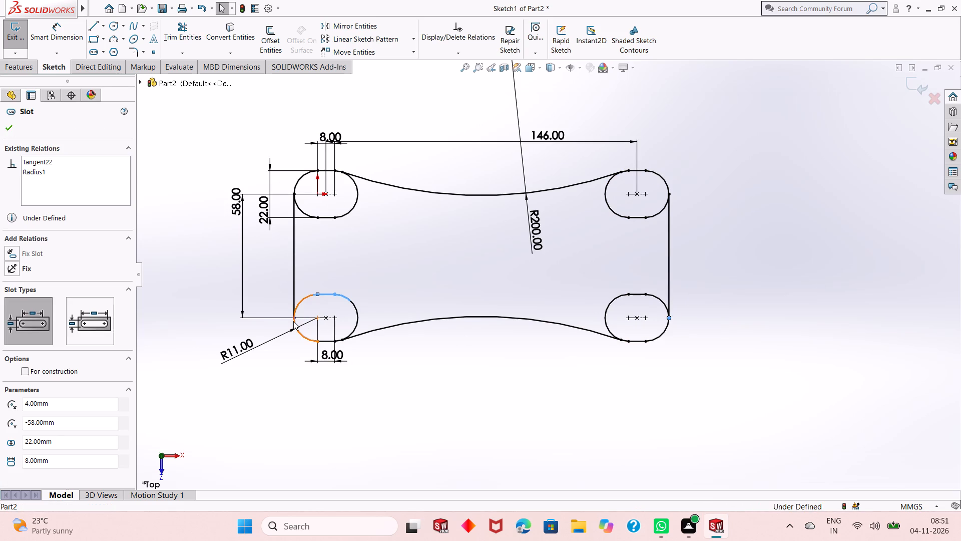
click(338, 275)
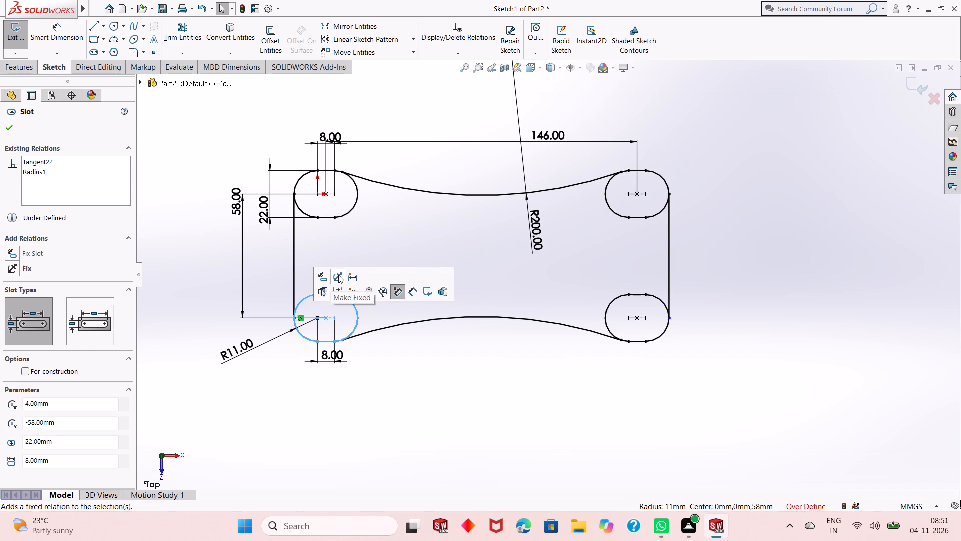
key(Escape)
key(Escape)
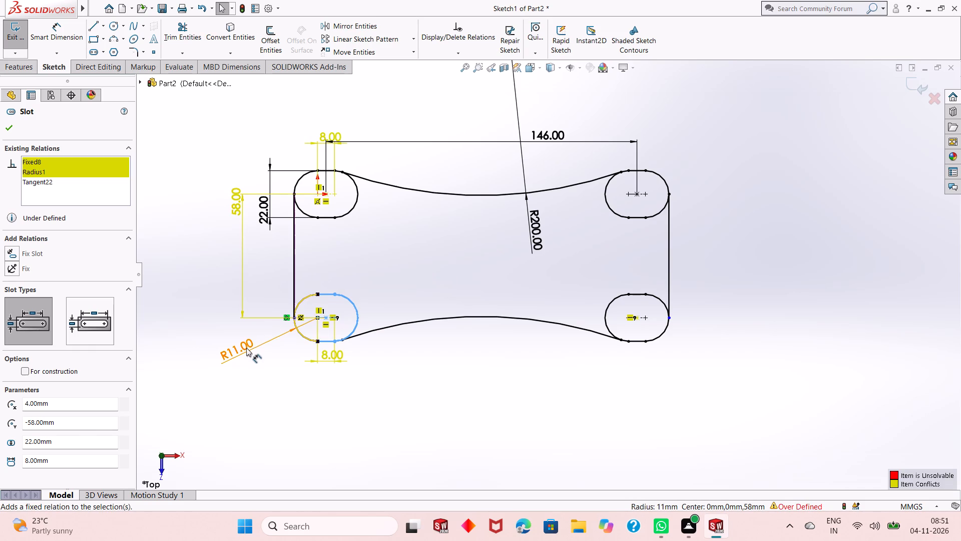
Delete the R11 radius and 8 mm length dimensions of the lower-left slot.
right_click(246, 349)
click(289, 404)
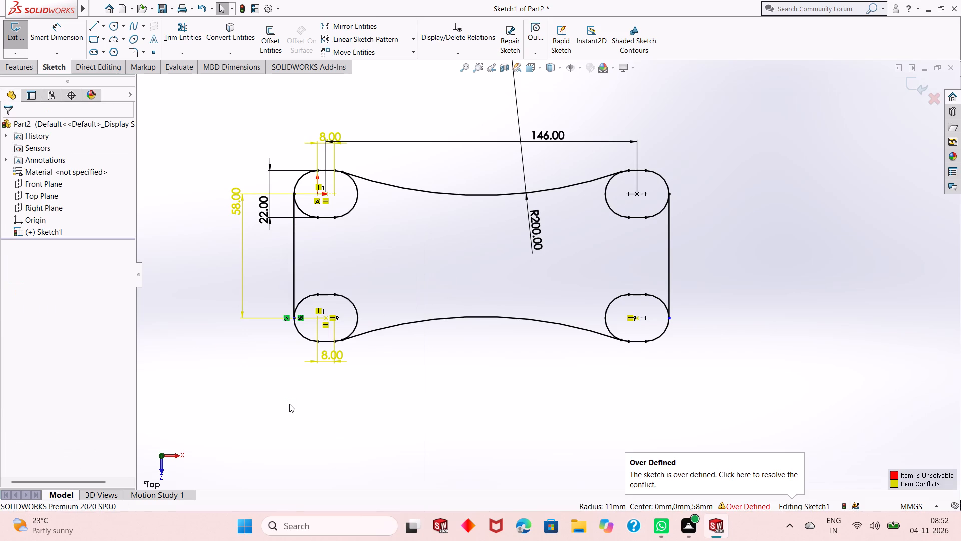
right_click(328, 355)
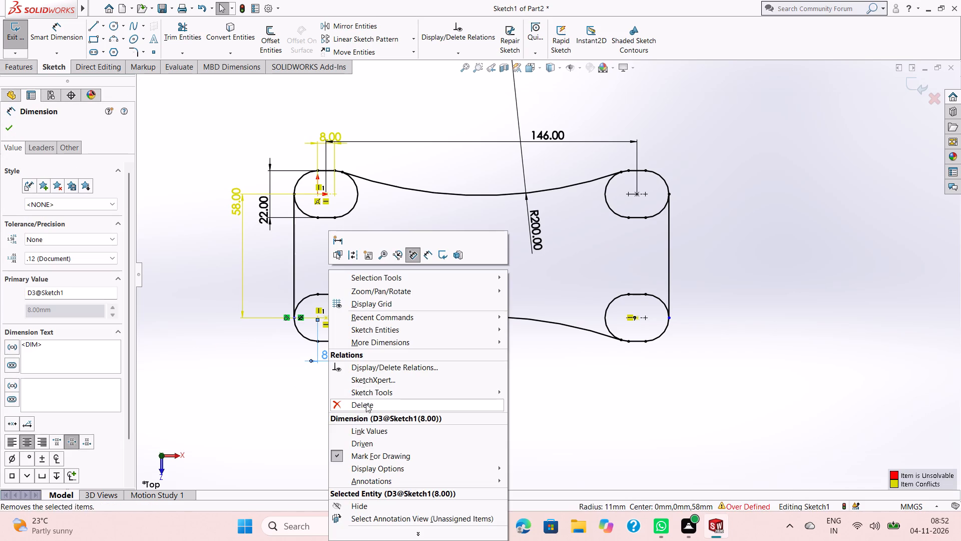
click(366, 406)
key(Escape)
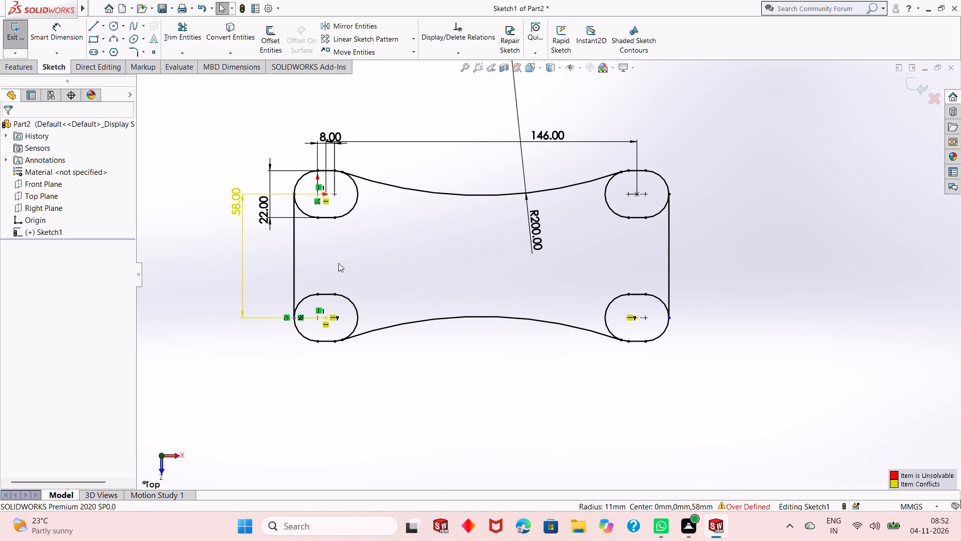
key(Escape)
Delete the 58 mm vertical spacing dimension between the upper-left and lower-left slots.
scroll(324, 316, down, 7)
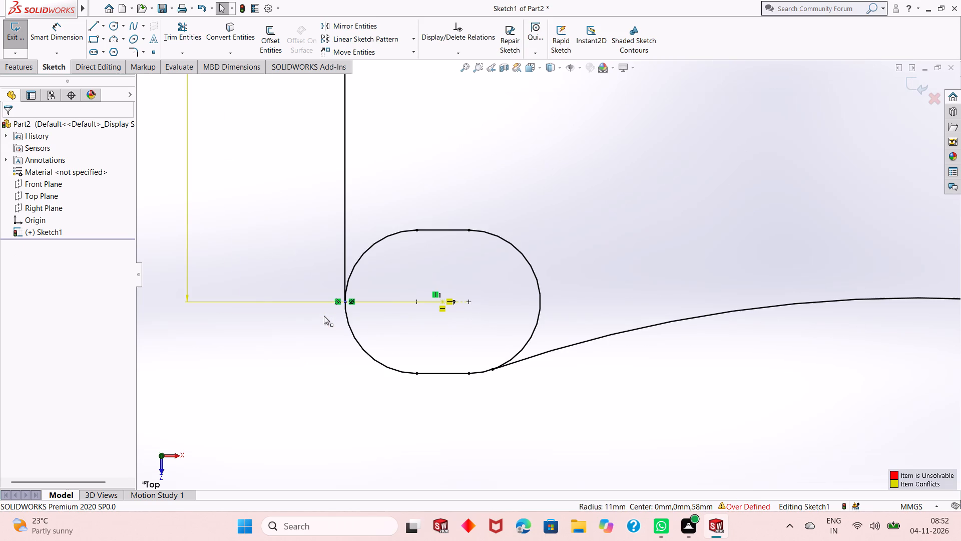
scroll(388, 282, down, 11)
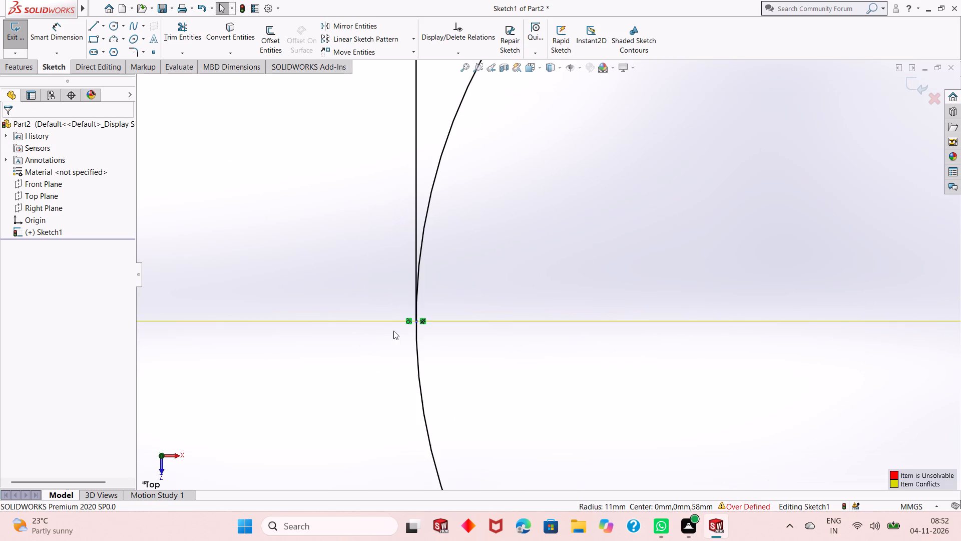
scroll(390, 340, up, 14)
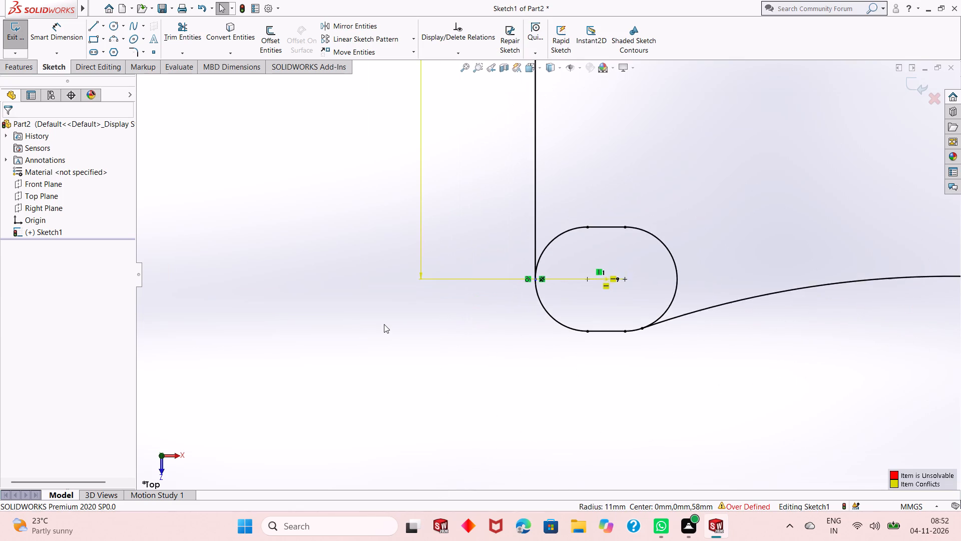
scroll(384, 324, up, 6)
scroll(773, 225, down, 3)
scroll(380, 234, down, 3)
right_click(223, 184)
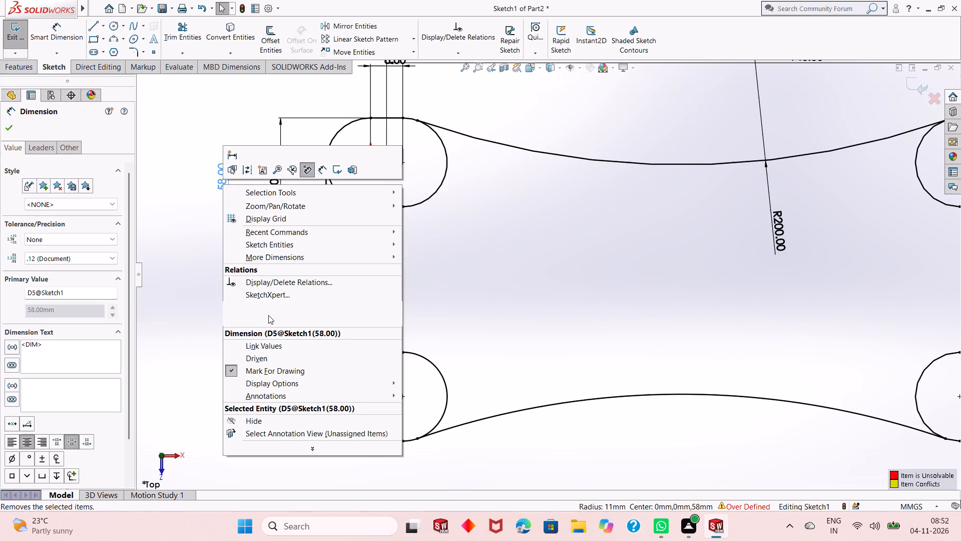
click(271, 314)
key(Escape)
Add a Fix relation to the lower endpoint of the left side line.
scroll(354, 349, up, 2)
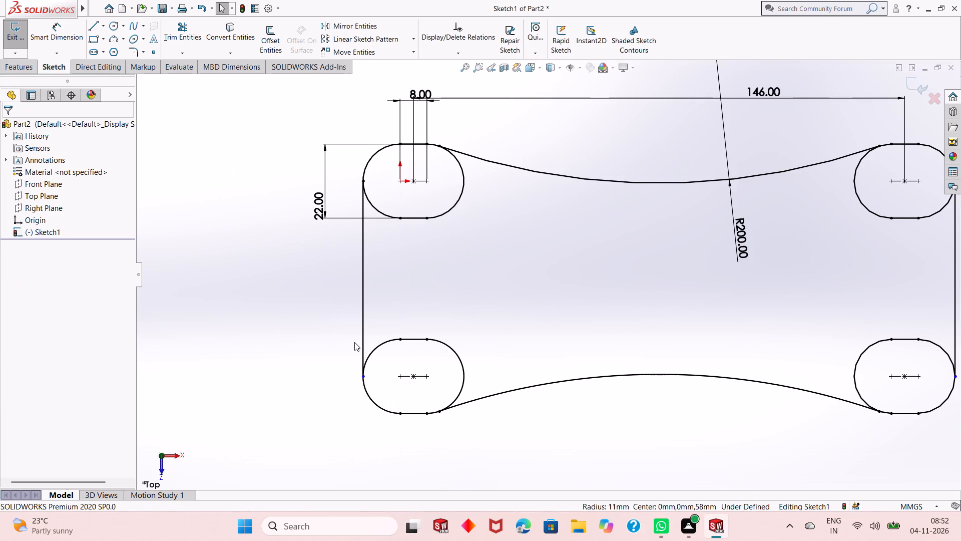
click(391, 362)
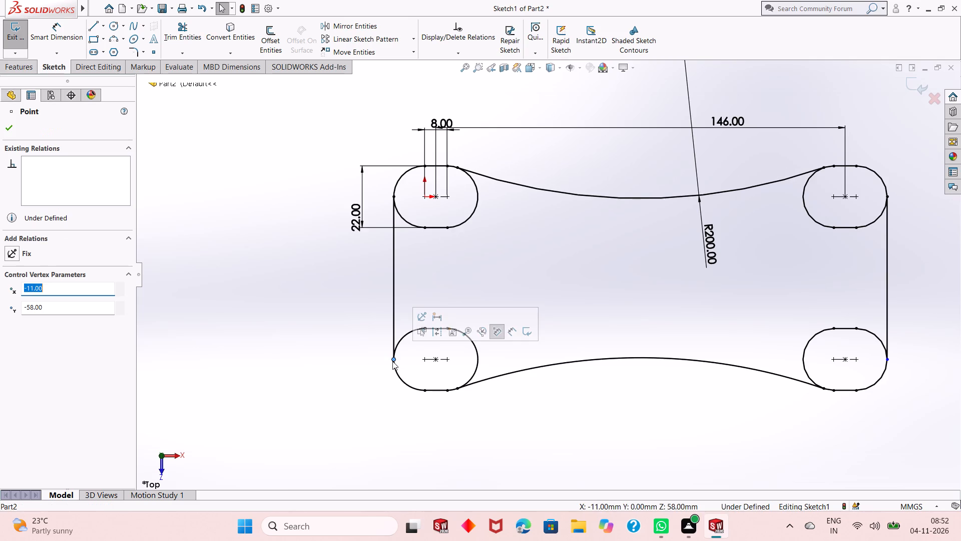
click(421, 317)
key(Escape)
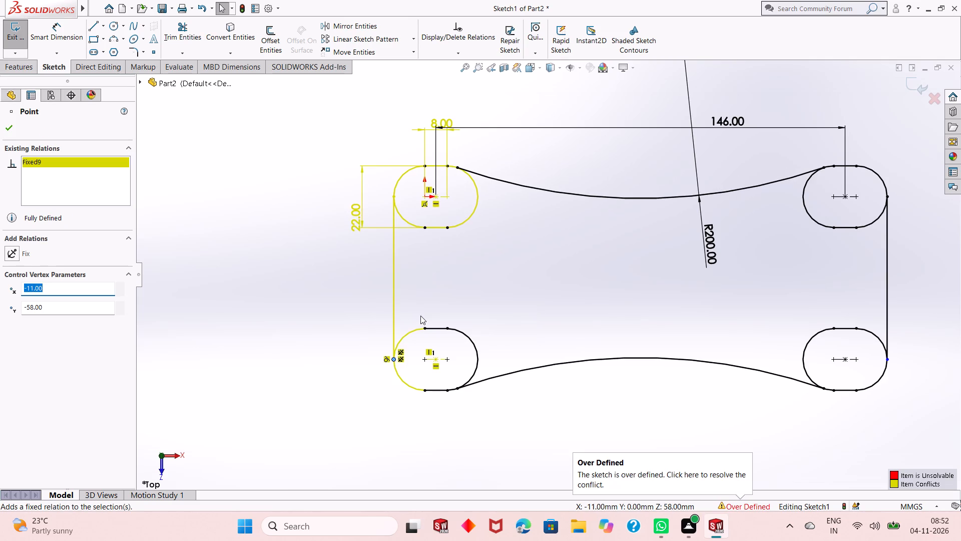
key(Escape)
Delete the 22 mm width dimension of the upper-left slot.
right_click(365, 223)
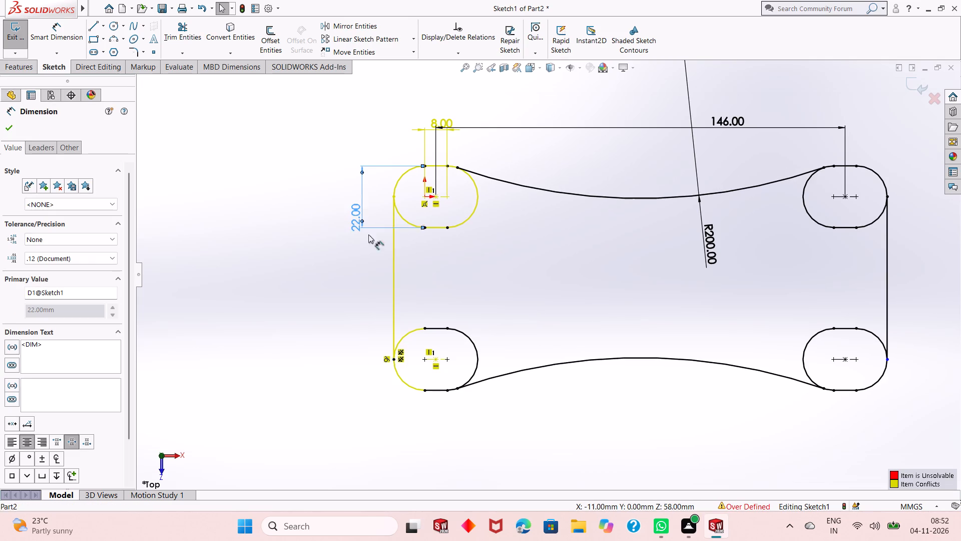
click(411, 363)
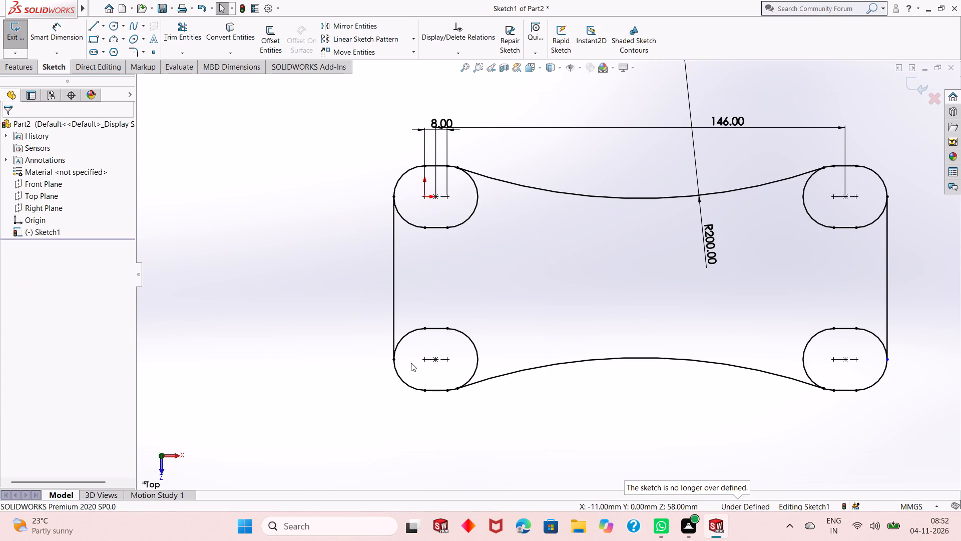
key(Escape)
Add a Fix relation to the lower endpoint of the right side line.
scroll(411, 363, up, 1)
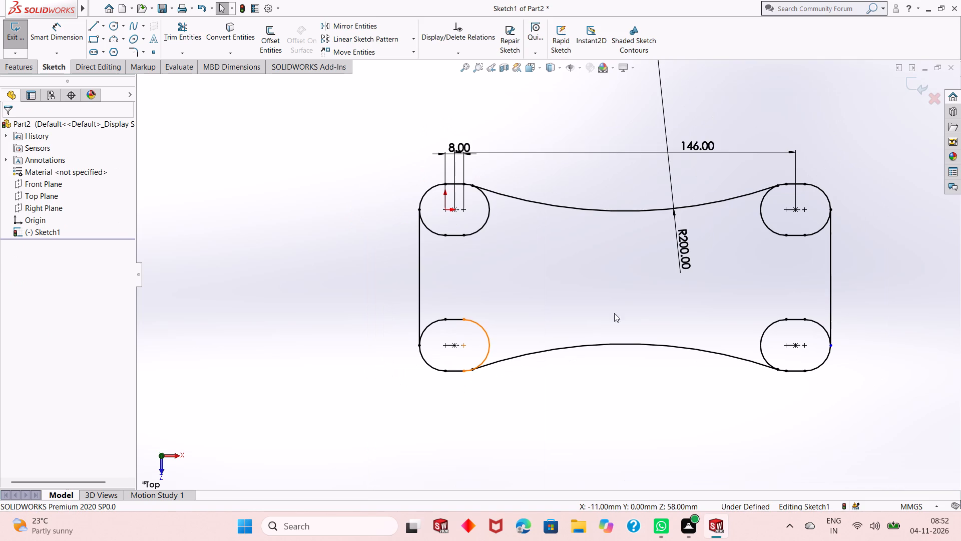
scroll(906, 324, down, 2)
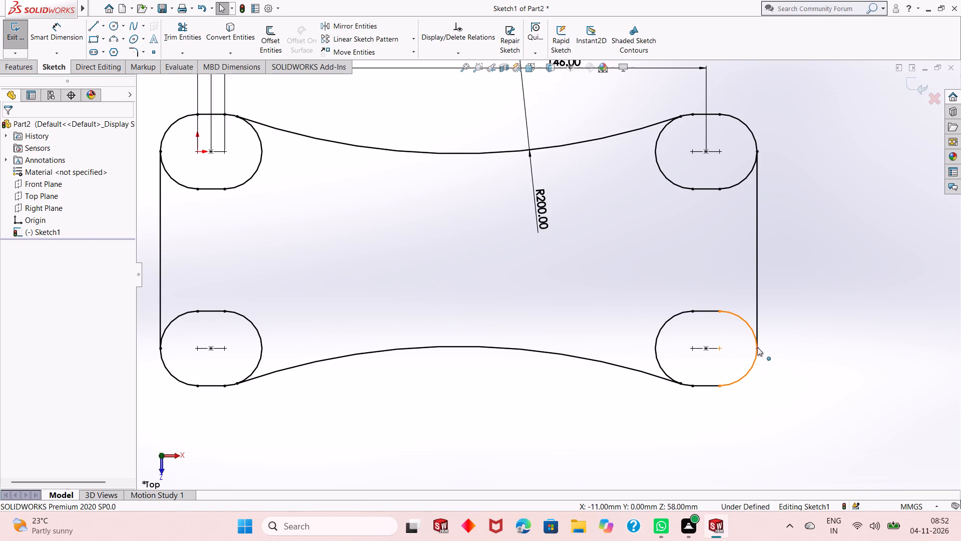
click(757, 347)
click(786, 301)
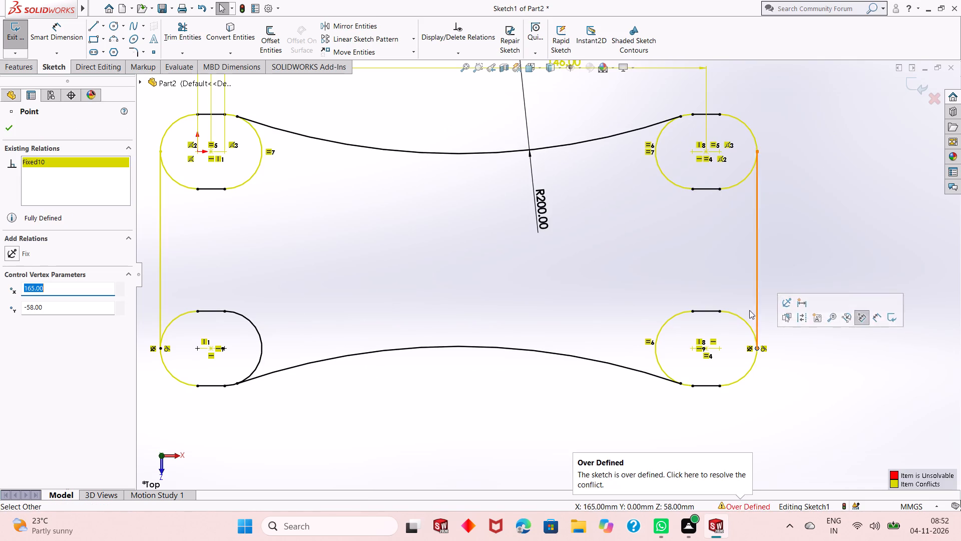
scroll(639, 340, up, 2)
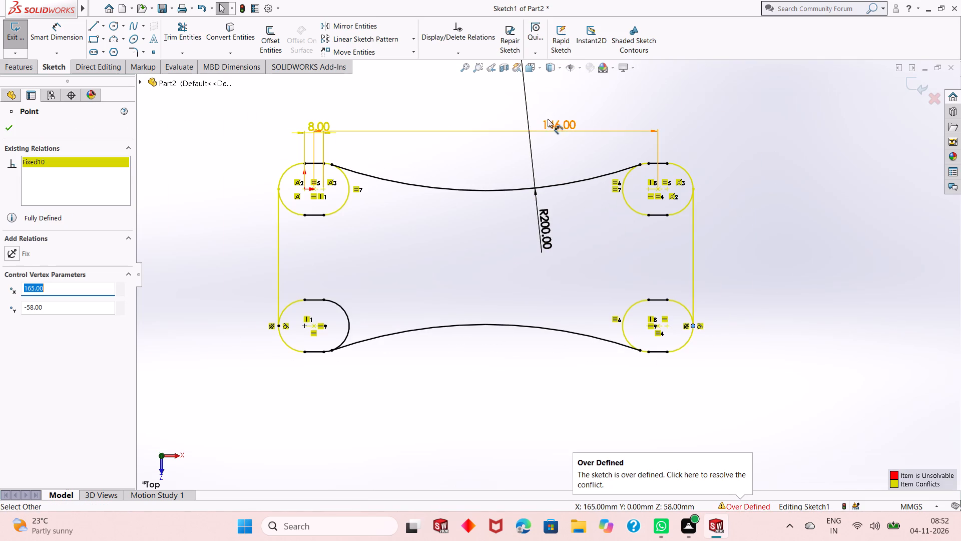
Delete the 146 mm horizontal spacing dimension between the upper-left and upper-right slots.
right_click(555, 124)
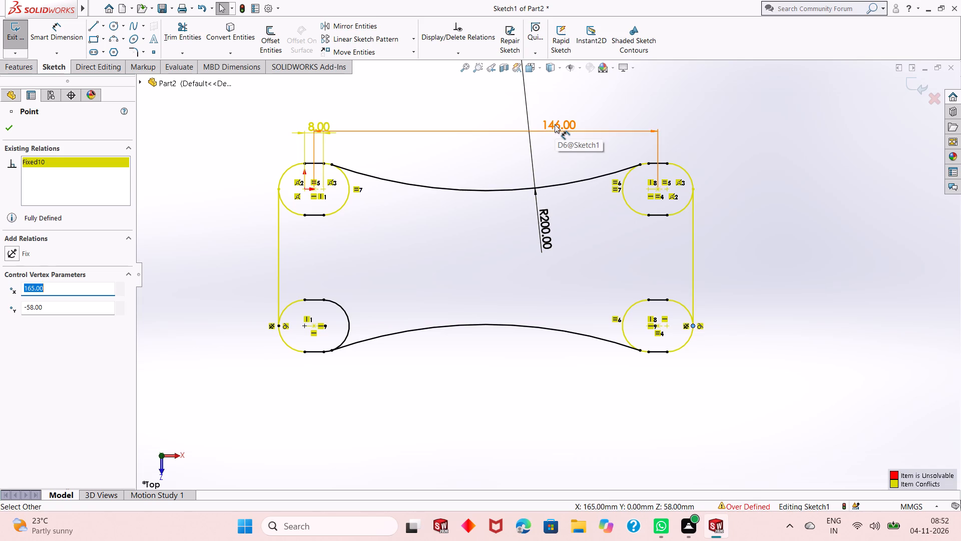
click(587, 257)
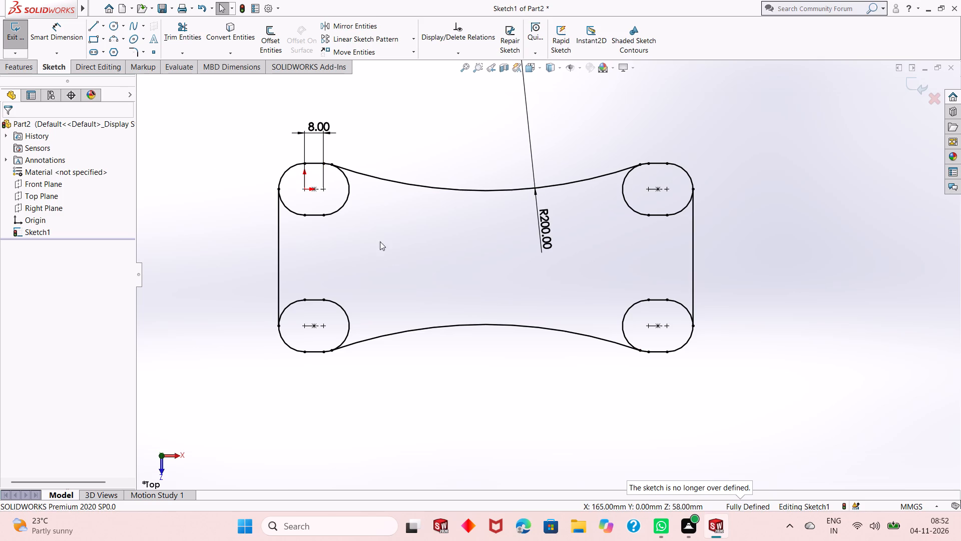
Extrude the central region between the four slots as a Mid Plane boss with a depth of 16-6 (10 mm).
click(18, 66)
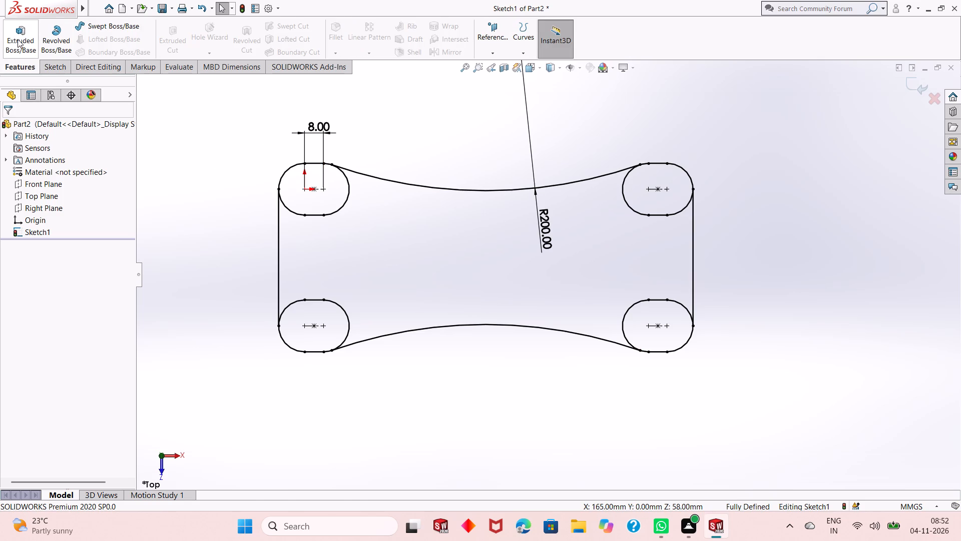
click(18, 39)
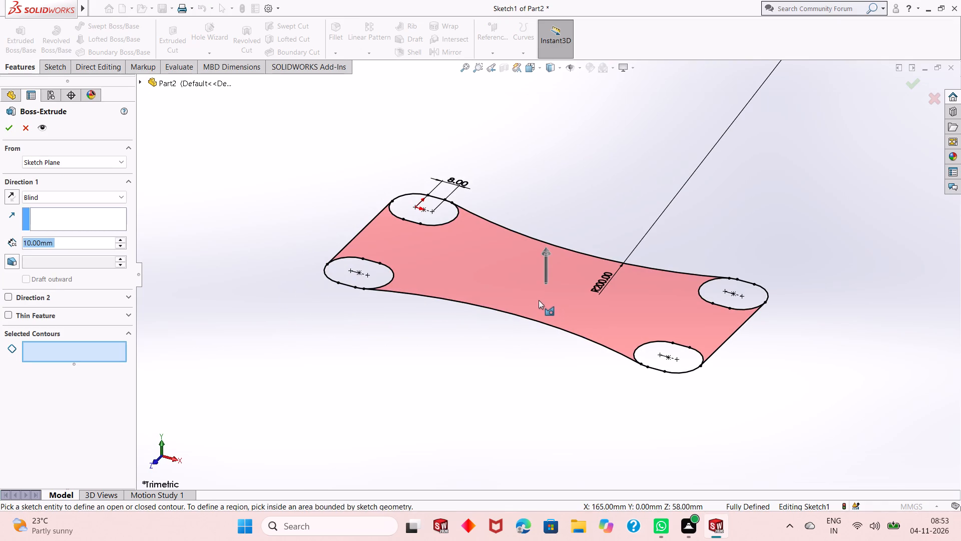
click(514, 287)
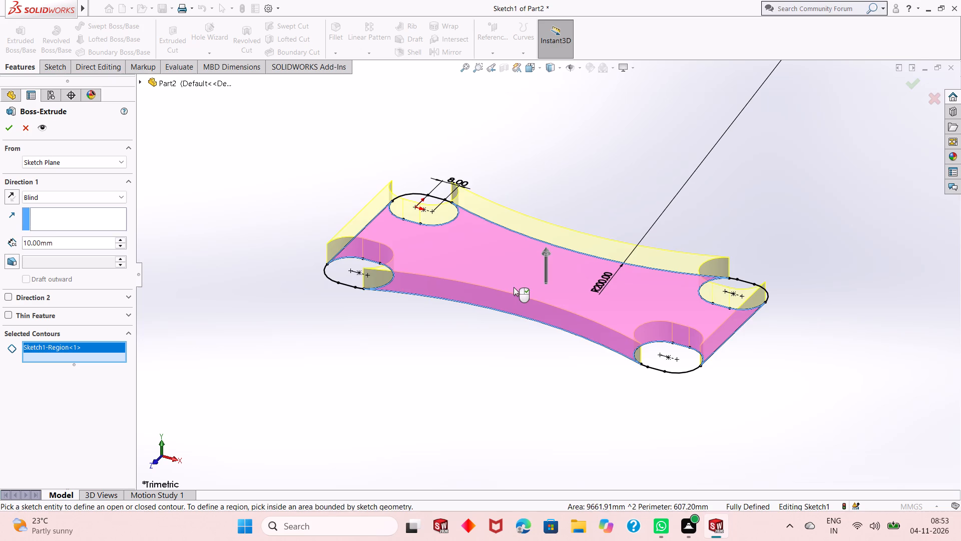
middle_drag(509, 344, 511, 296)
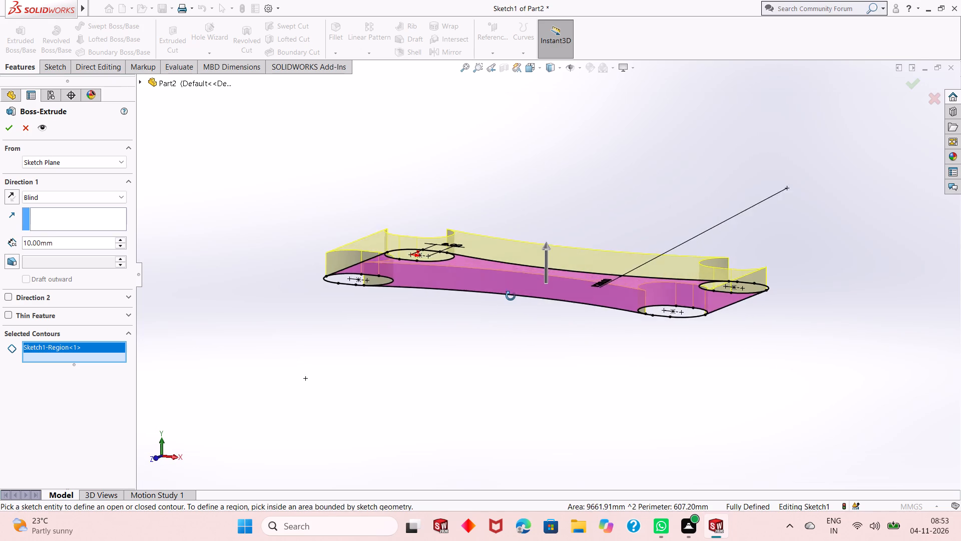
middle_drag(511, 296, 509, 329)
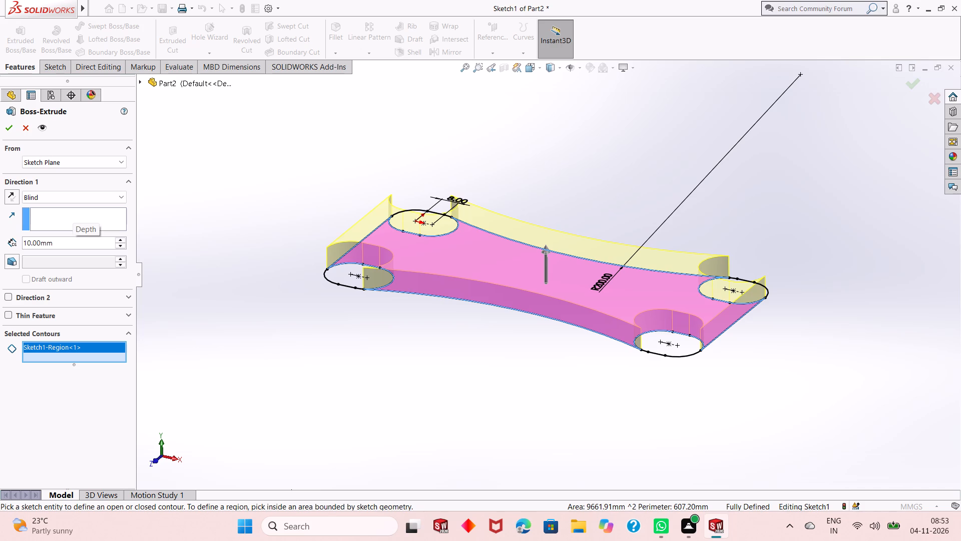
click(71, 196)
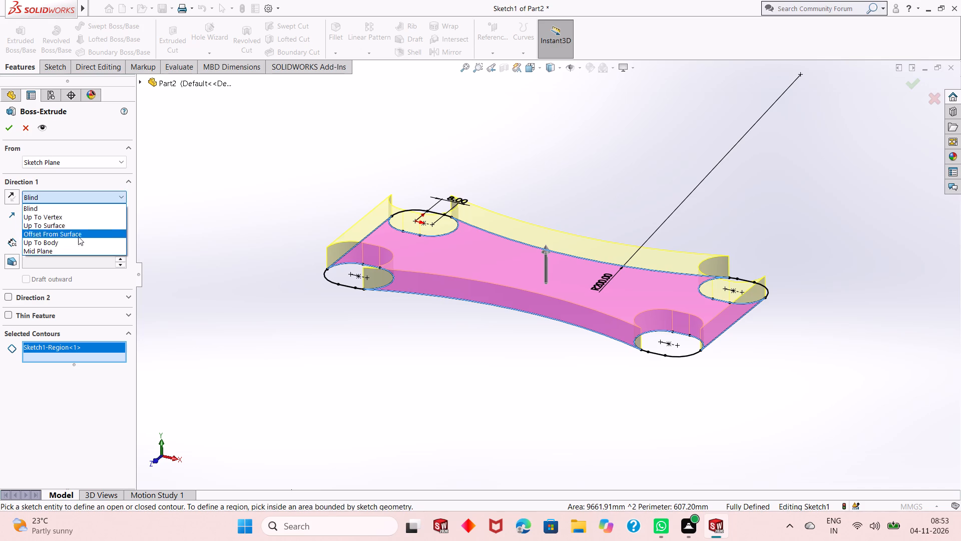
click(79, 250)
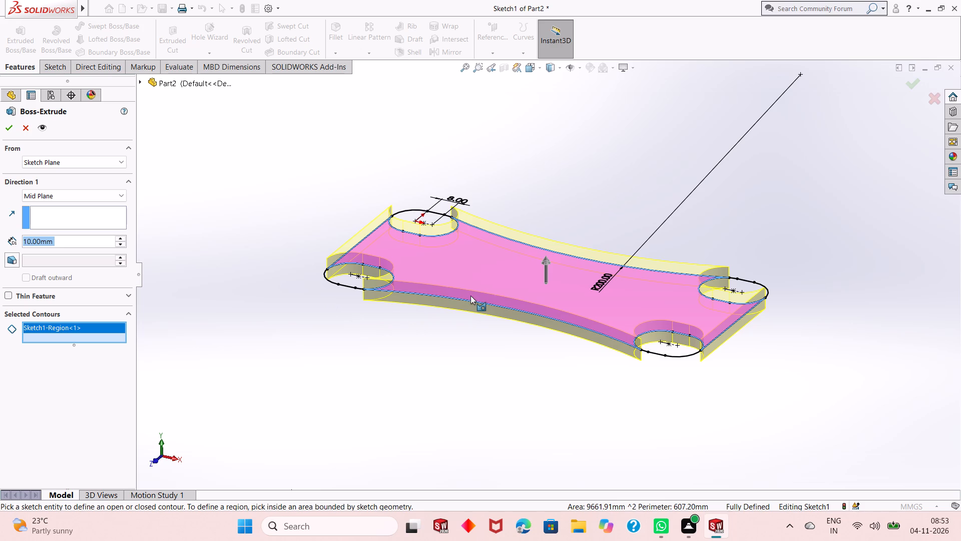
scroll(471, 296, down, 2)
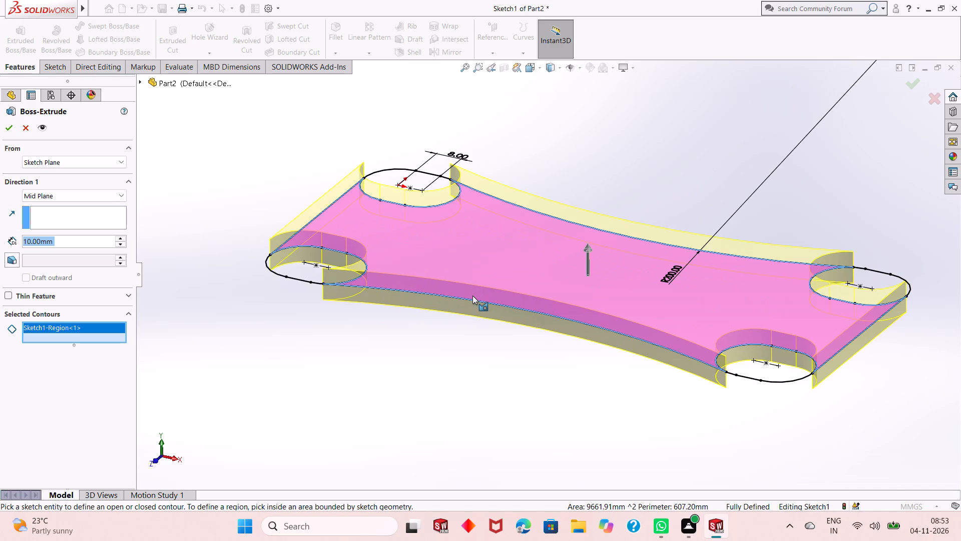
scroll(472, 296, down, 1)
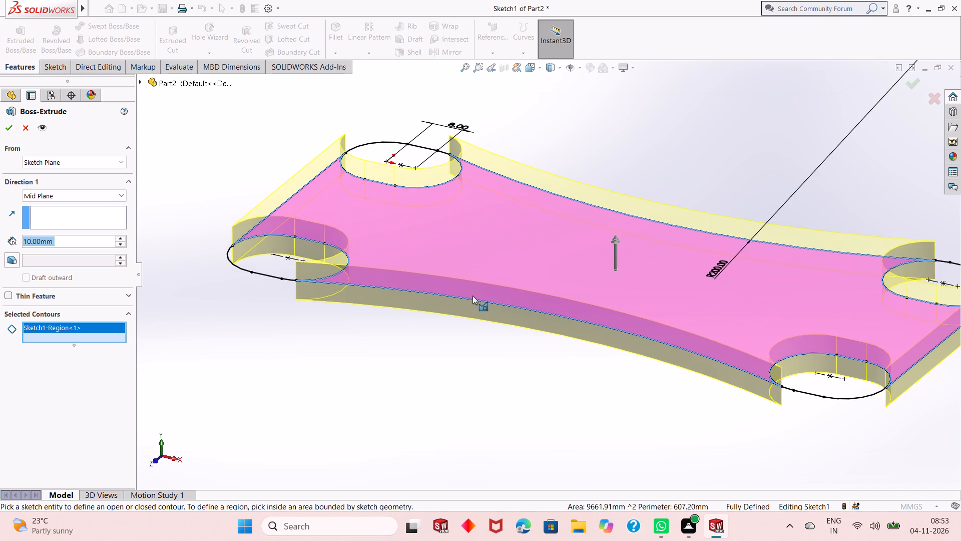
scroll(472, 296, down, 1)
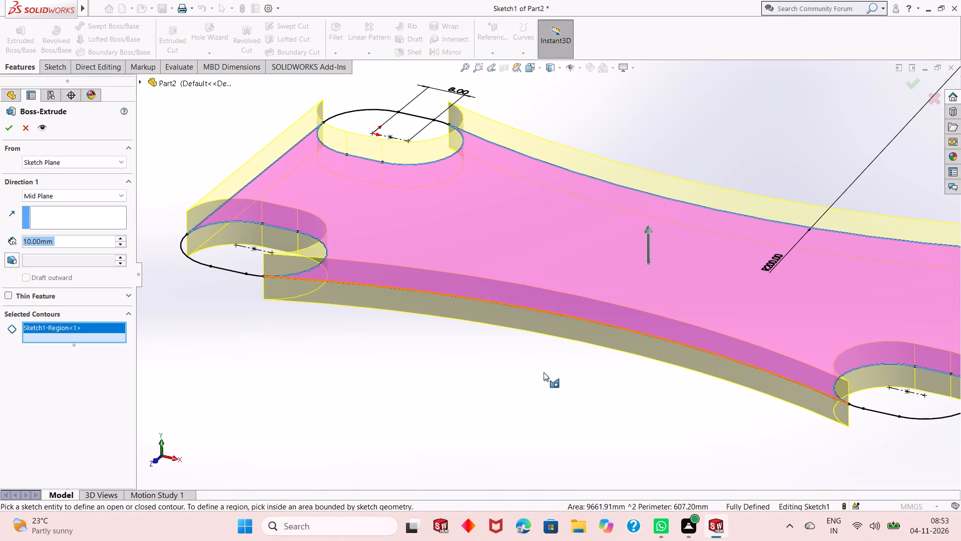
scroll(546, 364, up, 3)
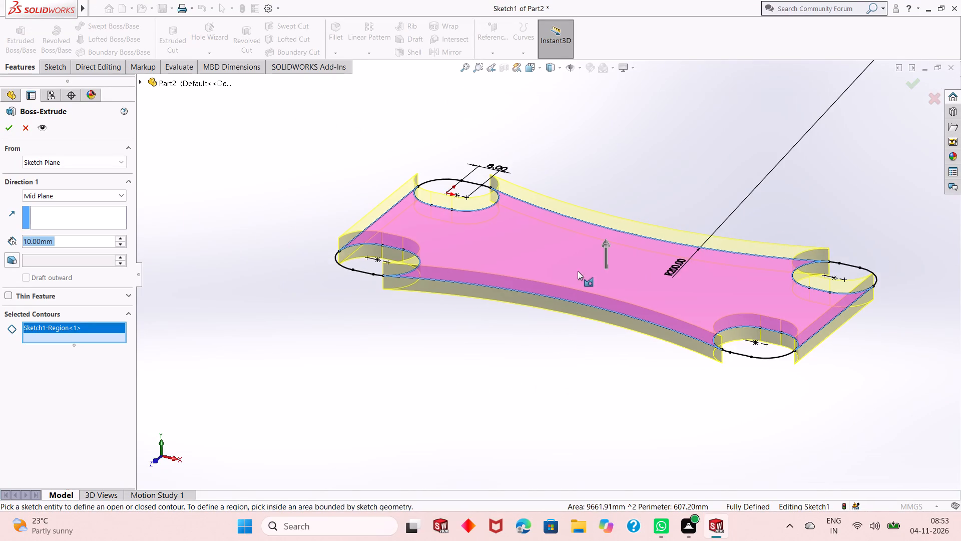
scroll(578, 271, down, 2)
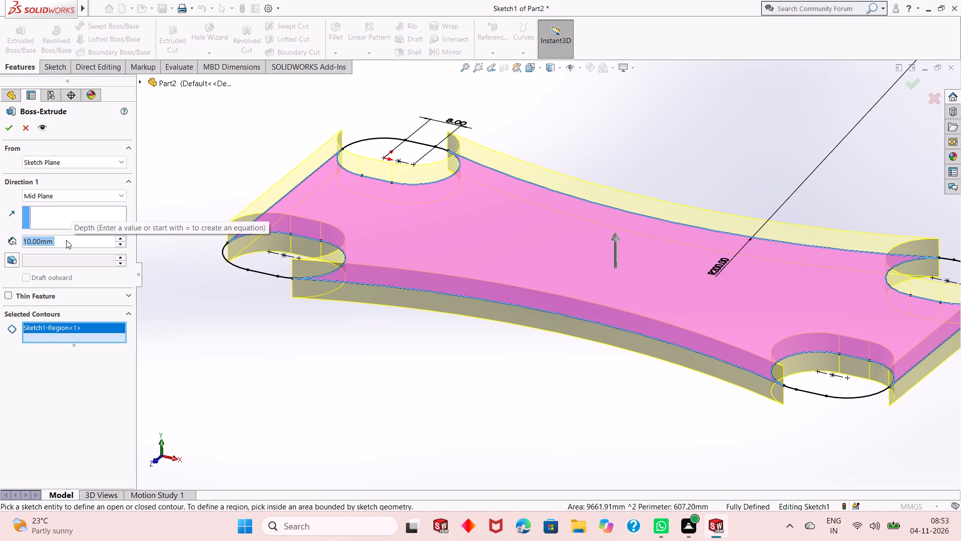
text(16-6)
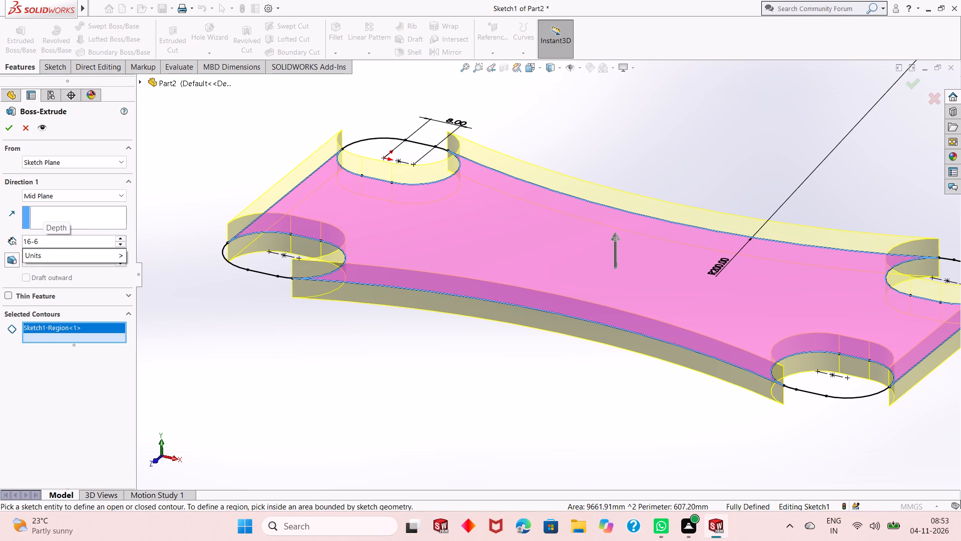
key(Return)
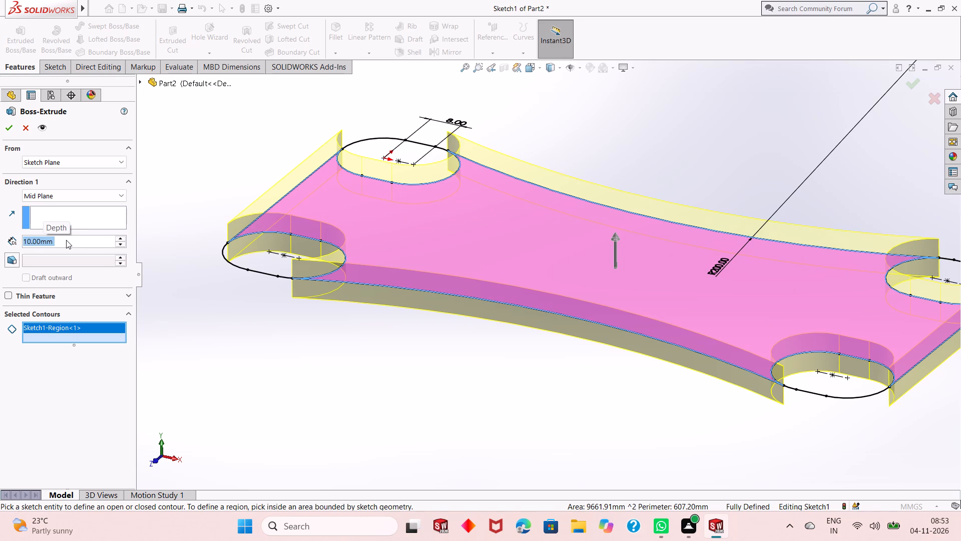
click(9, 131)
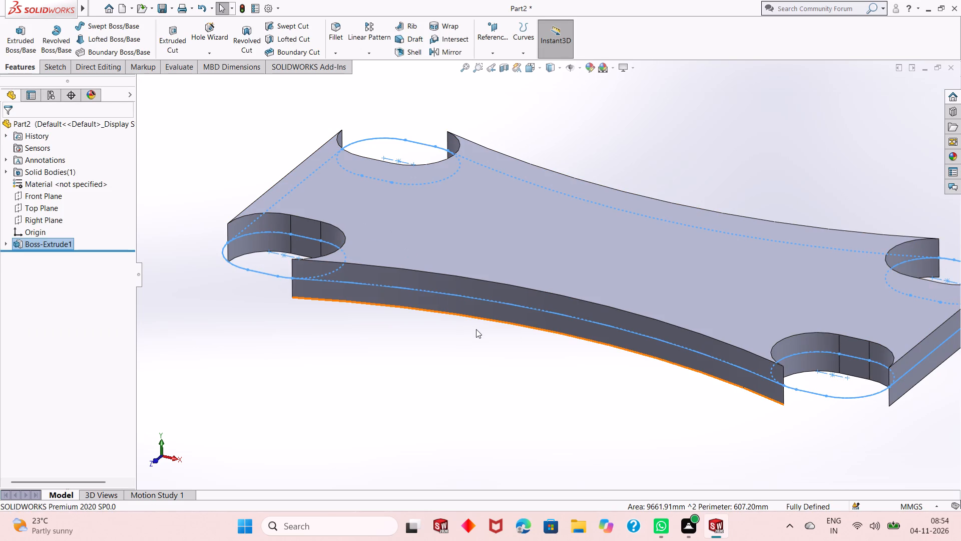
Extrude the four slot regions of Sketch1 as a Mid Plane boss 16 mm deep, merged with the plate.
scroll(476, 329, up, 2)
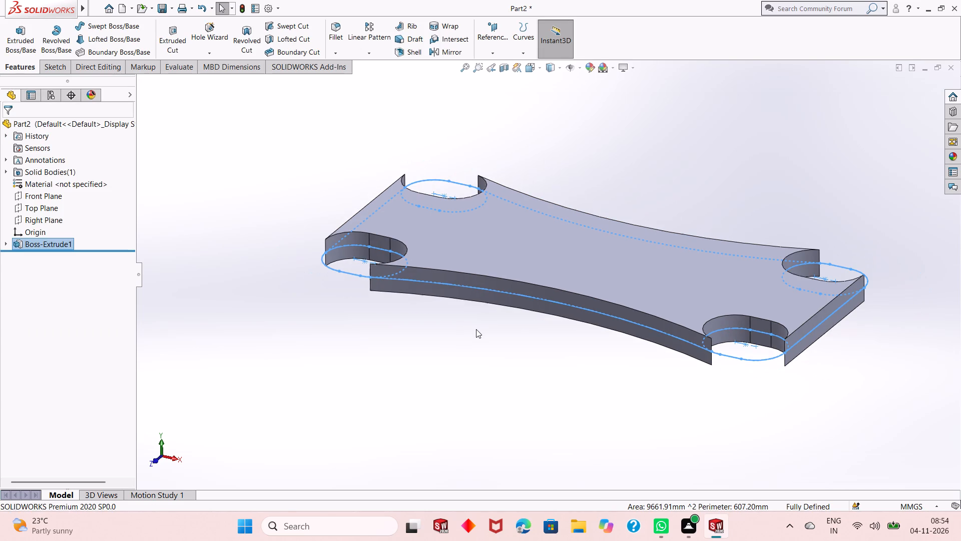
scroll(634, 283, down, 1)
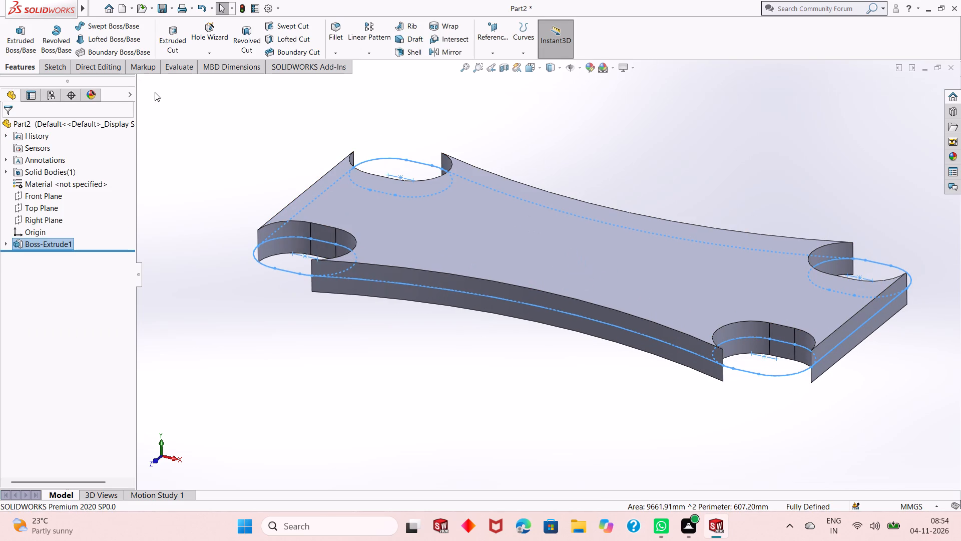
click(15, 41)
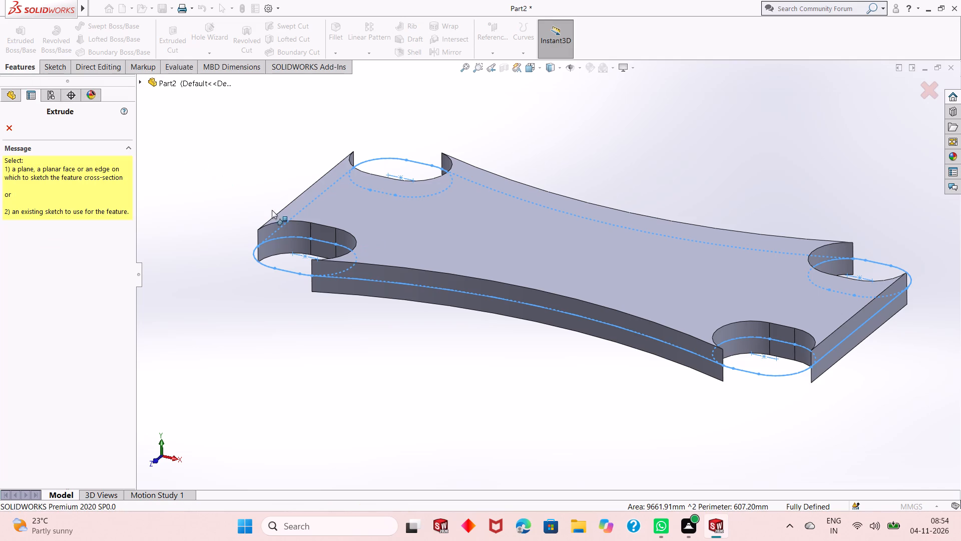
click(139, 81)
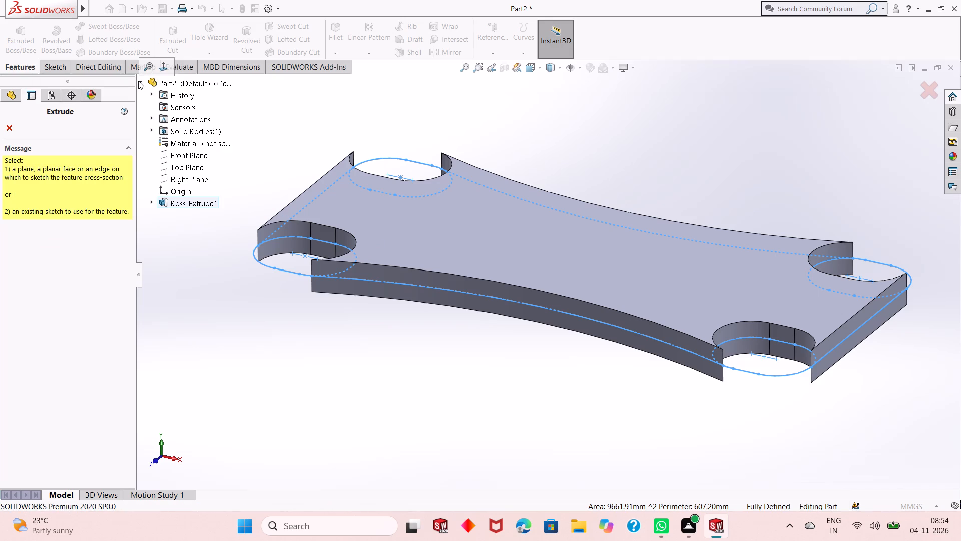
click(154, 202)
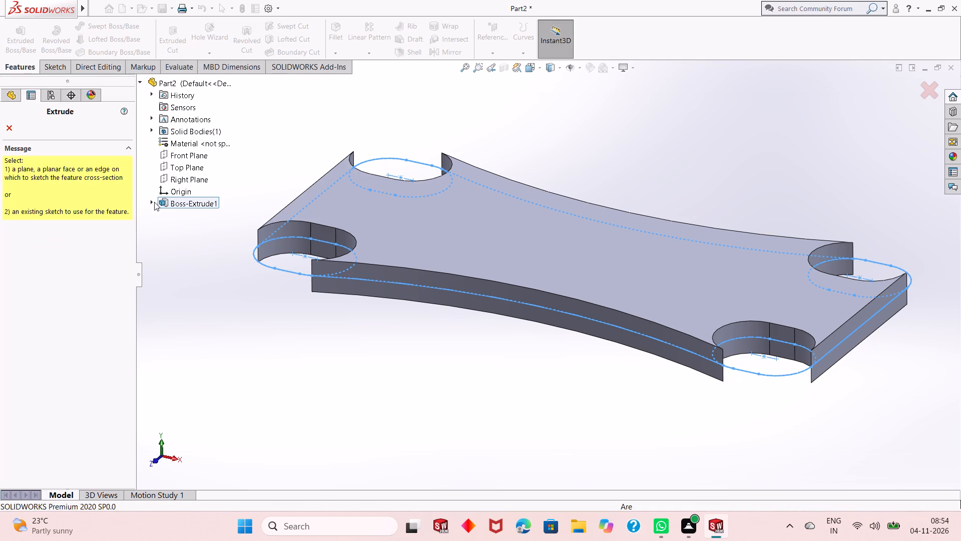
click(180, 217)
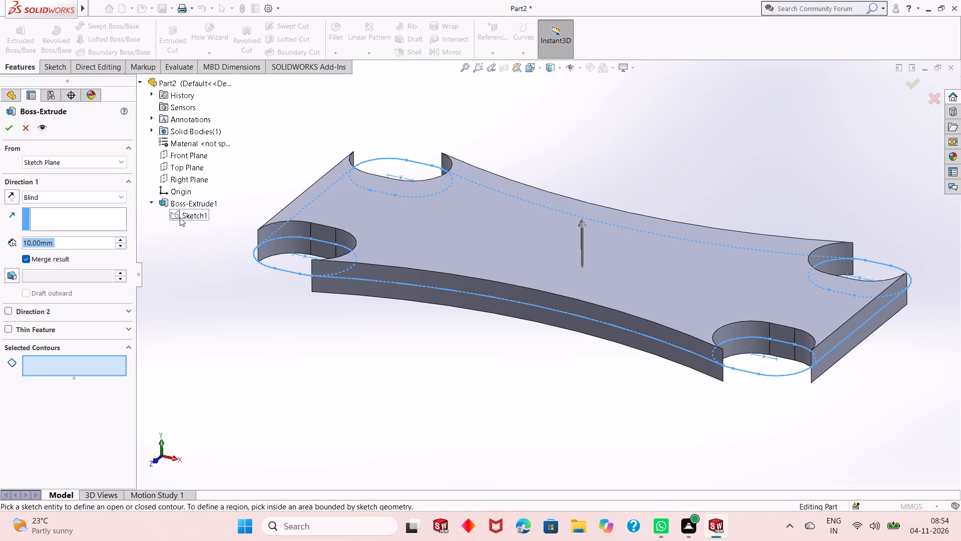
click(287, 255)
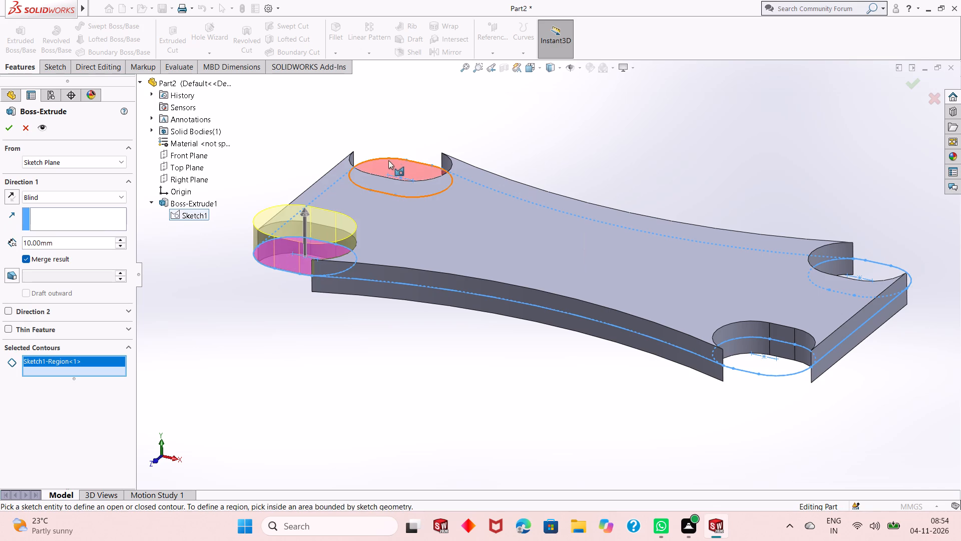
click(391, 164)
click(752, 361)
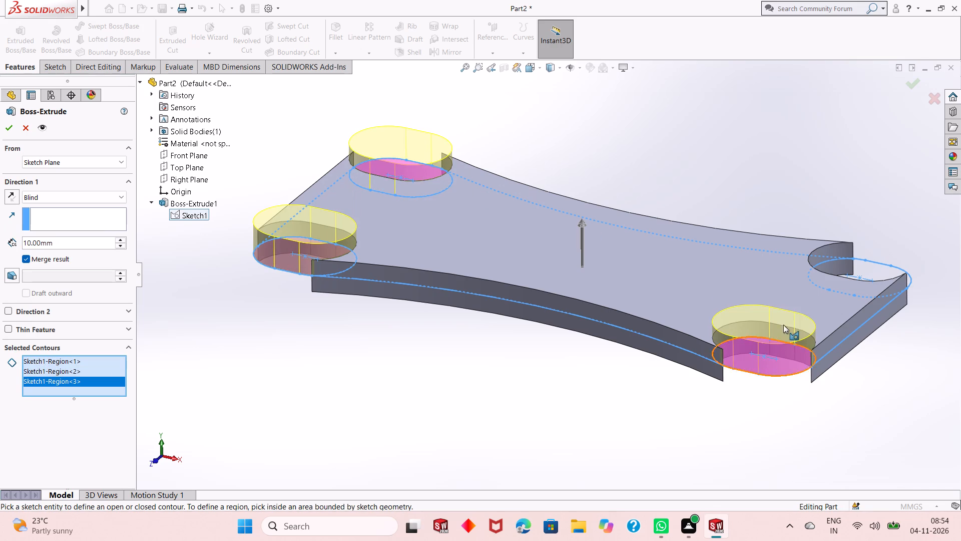
click(855, 268)
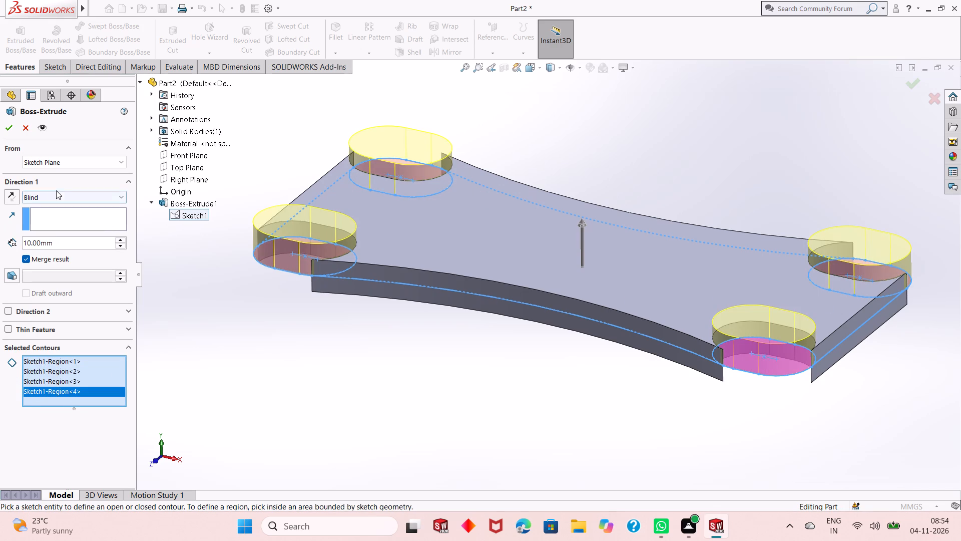
click(81, 197)
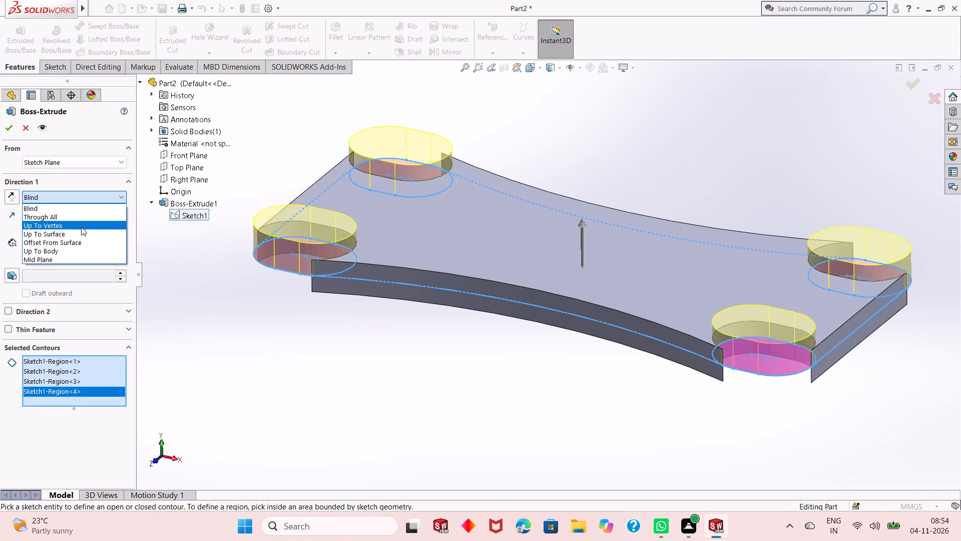
click(83, 256)
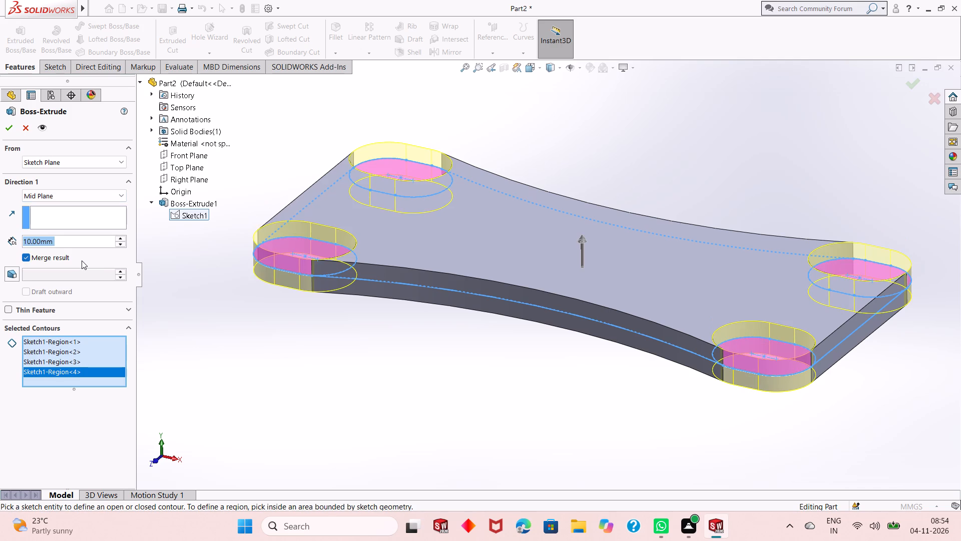
text(16)
key(Return)
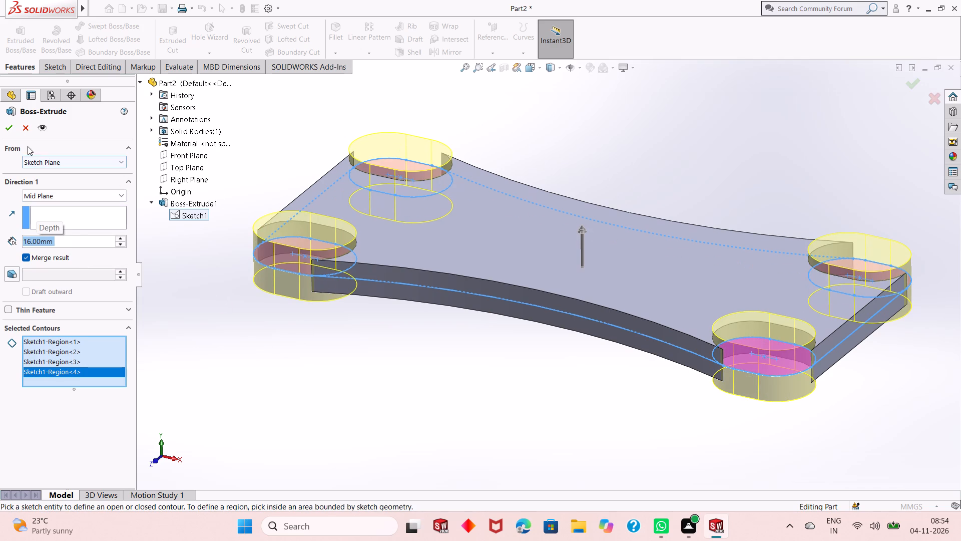
click(7, 131)
Examine the plate and its four slot-shaped corner bosses from above, below and the sides.
click(420, 340)
middle_drag(465, 332, 479, 312)
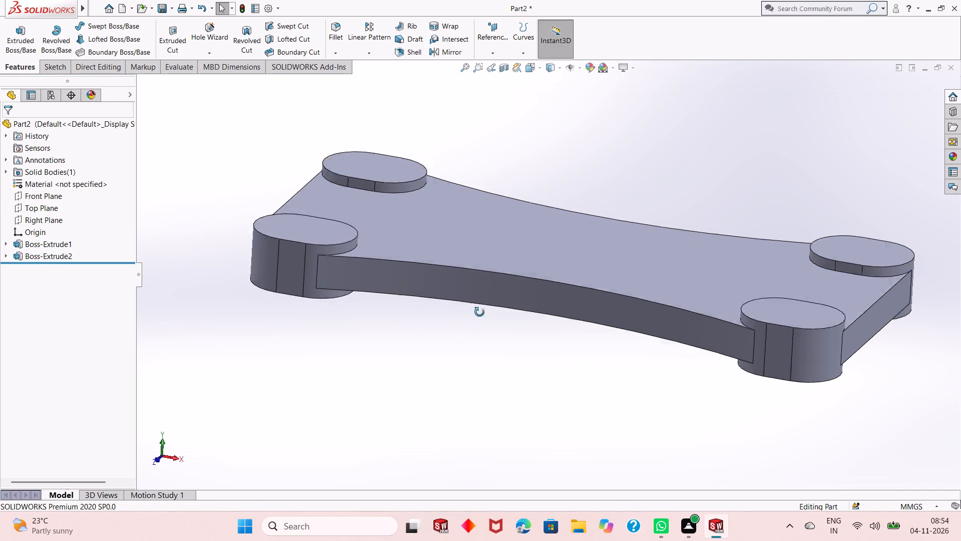
middle_drag(479, 312, 538, 436)
scroll(539, 404, up, 1)
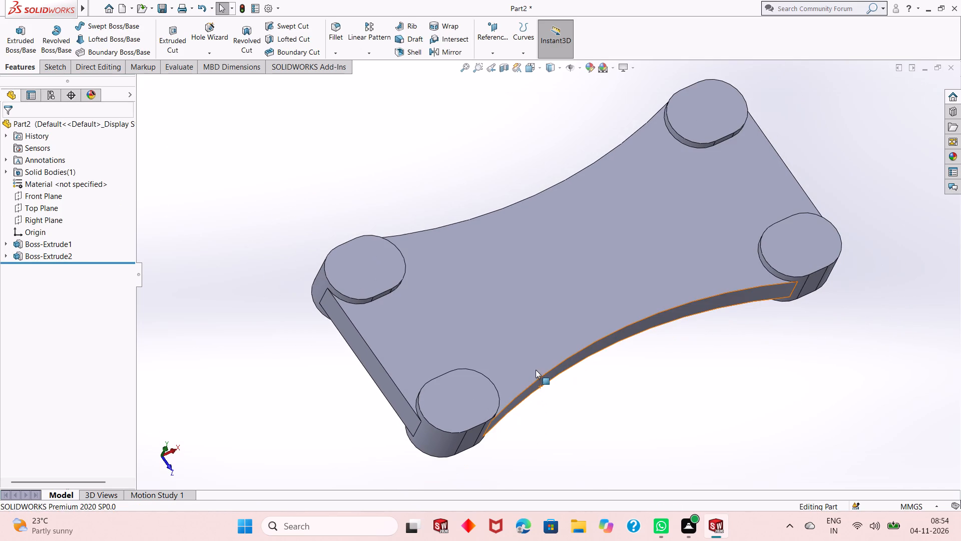
middle_drag(556, 394, 601, 204)
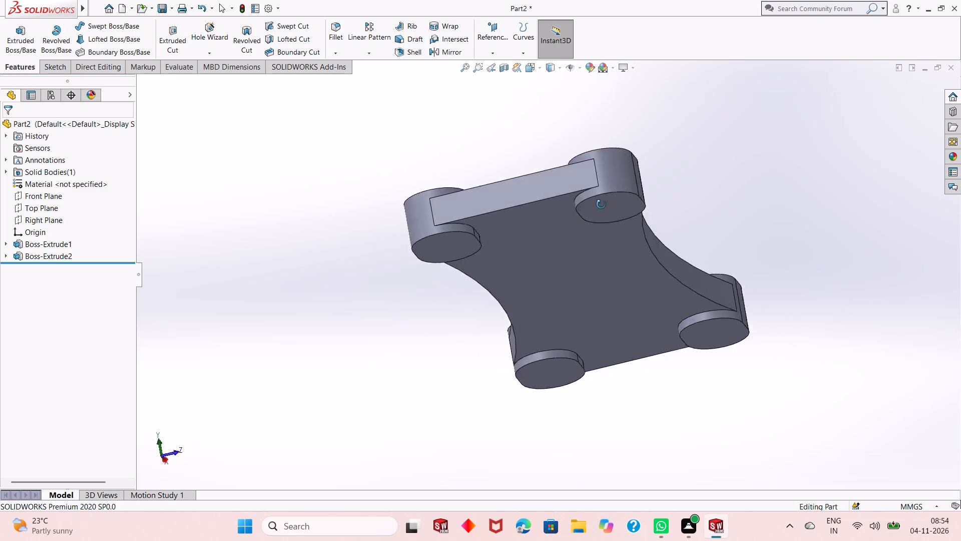
middle_drag(601, 204, 457, 238)
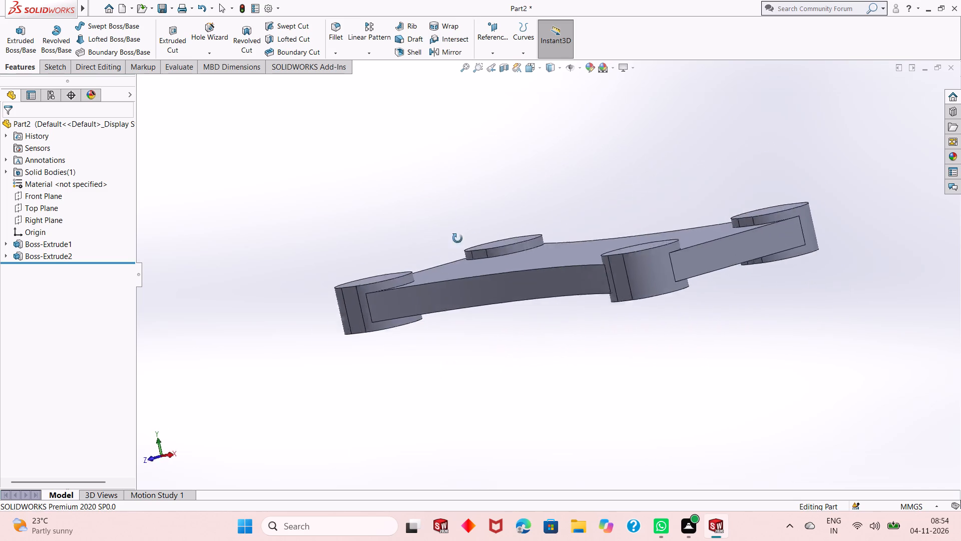
middle_drag(457, 238, 618, 190)
middle_drag(570, 285, 605, 154)
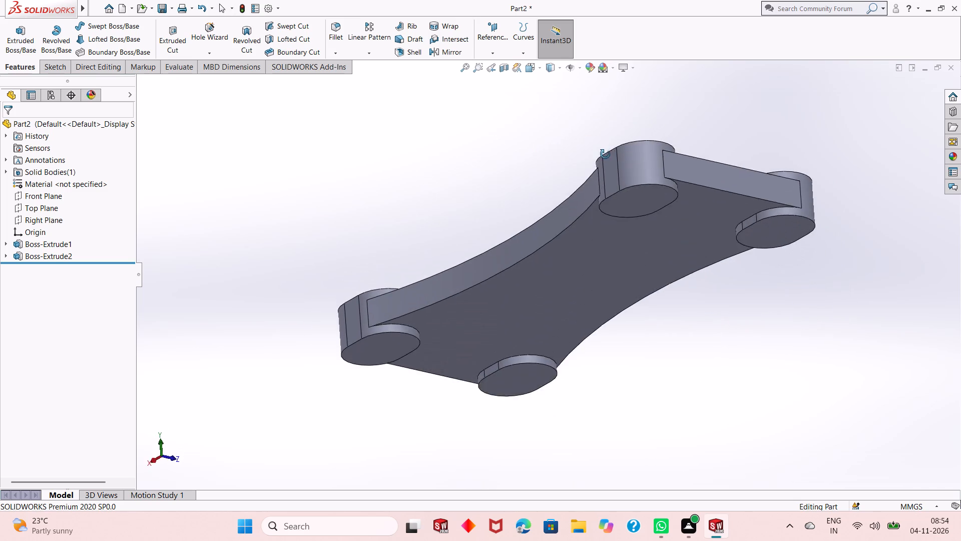
middle_drag(605, 154, 666, 234)
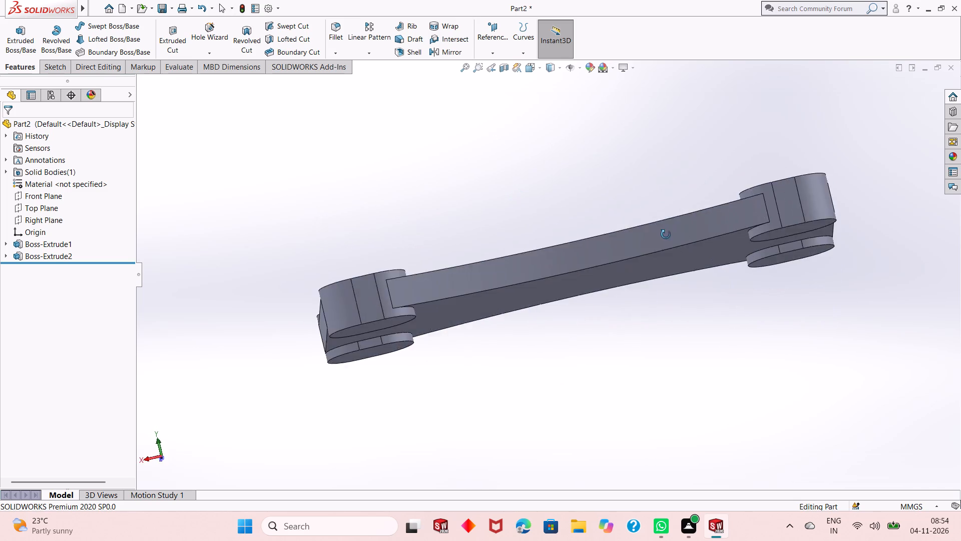
Start a new sketch on the plate's upper face, between the four corner bosses.
middle_drag(666, 234, 674, 342)
scroll(670, 343, up, 1)
middle_drag(669, 289, 695, 361)
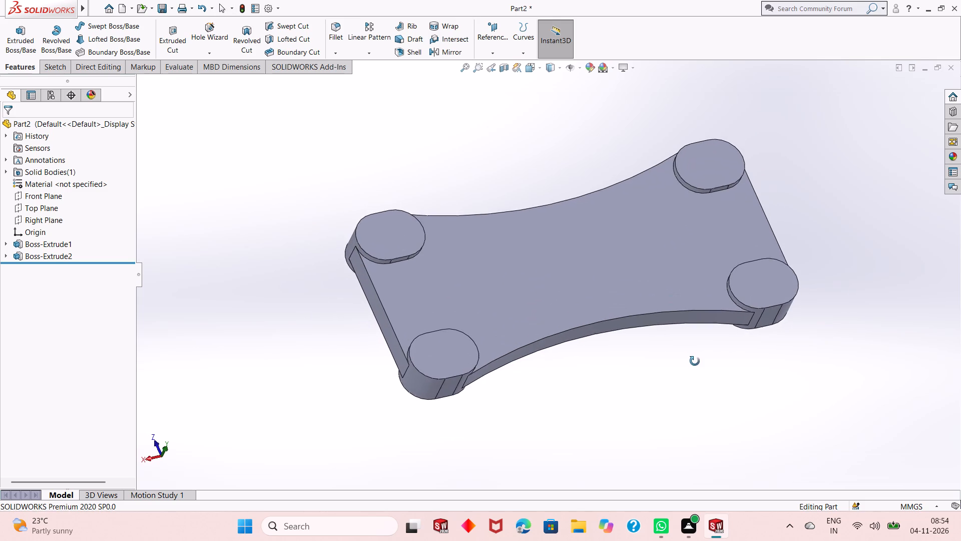
middle_drag(695, 361, 695, 363)
scroll(633, 291, down, 1)
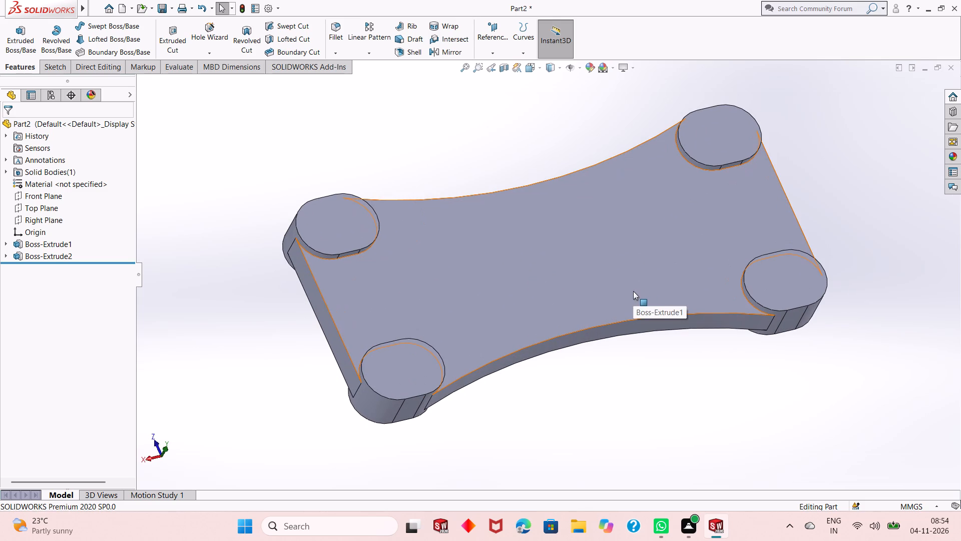
middle_drag(569, 352, 571, 299)
click(533, 255)
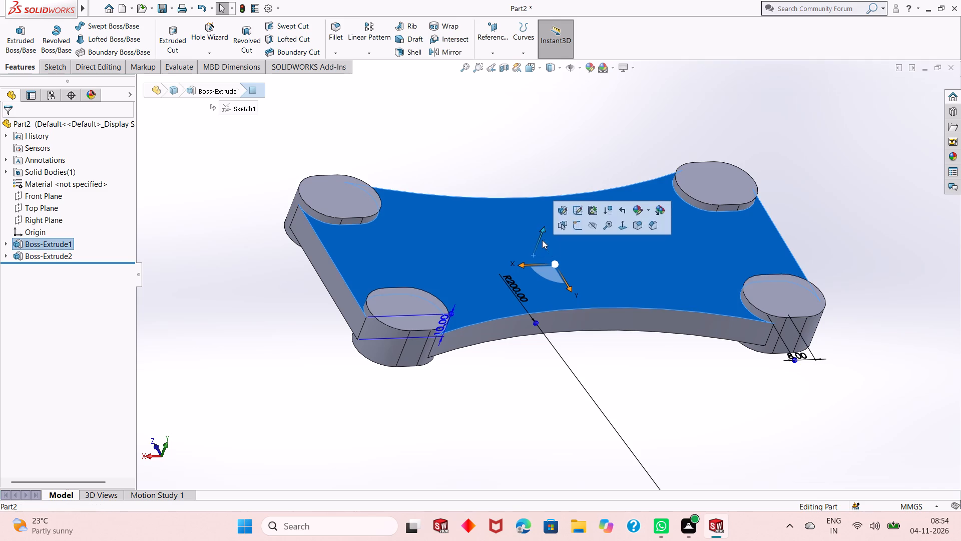
click(583, 228)
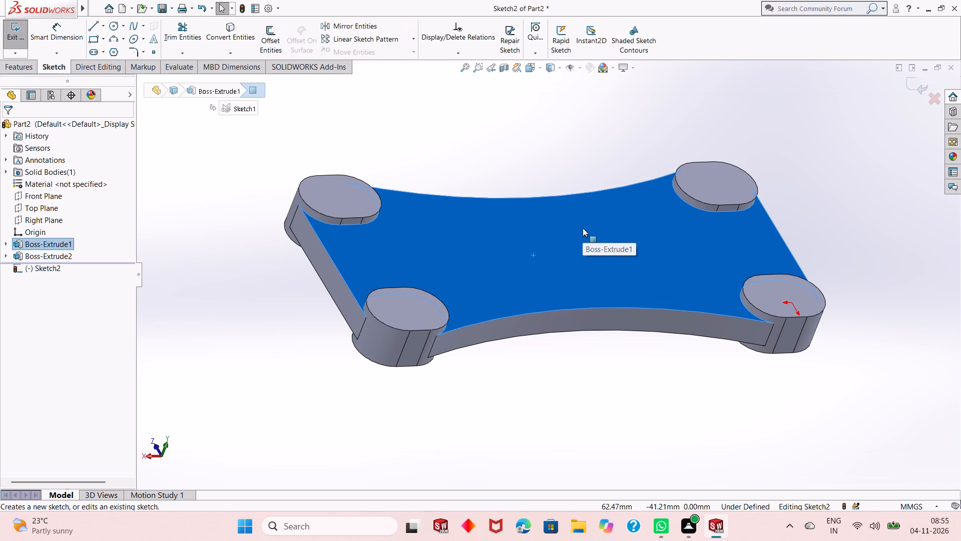
key(ctrl+8)
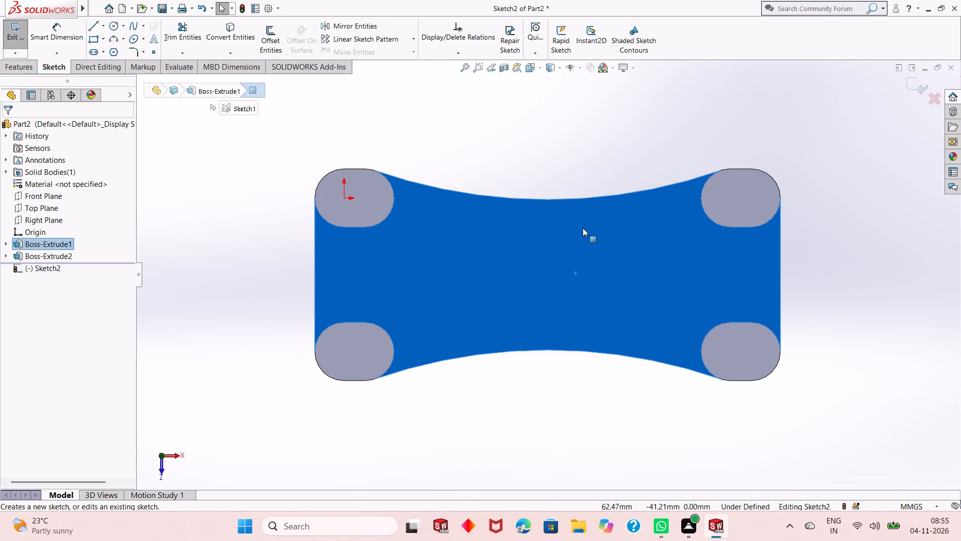
click(586, 156)
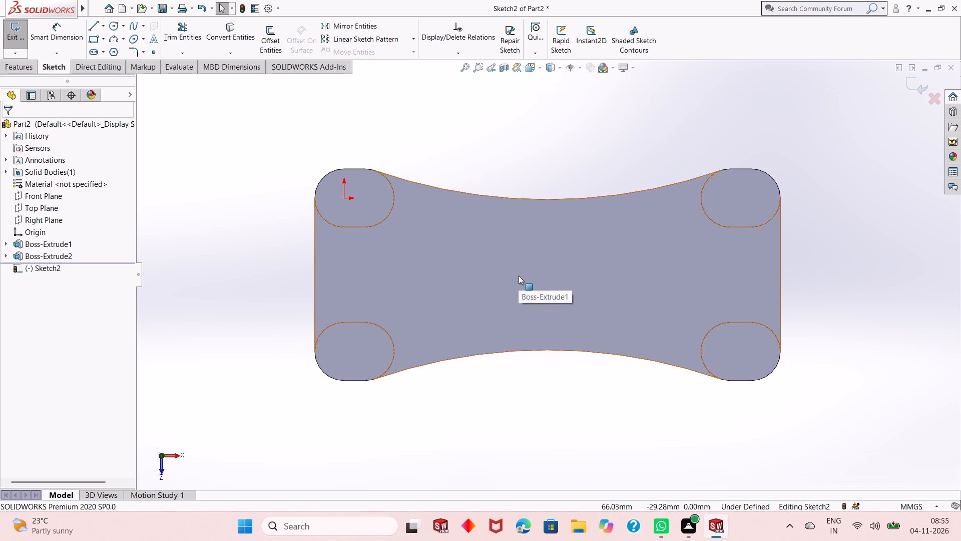
Sketch two circles side by side on the plate's middle, the left about 14.6 mm in radius and the right about 16.3 mm.
click(114, 29)
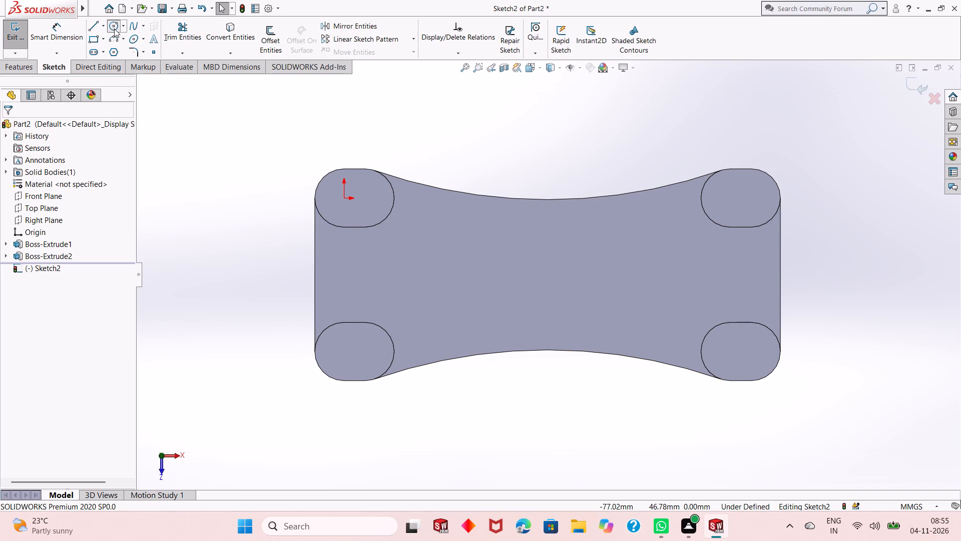
click(487, 273)
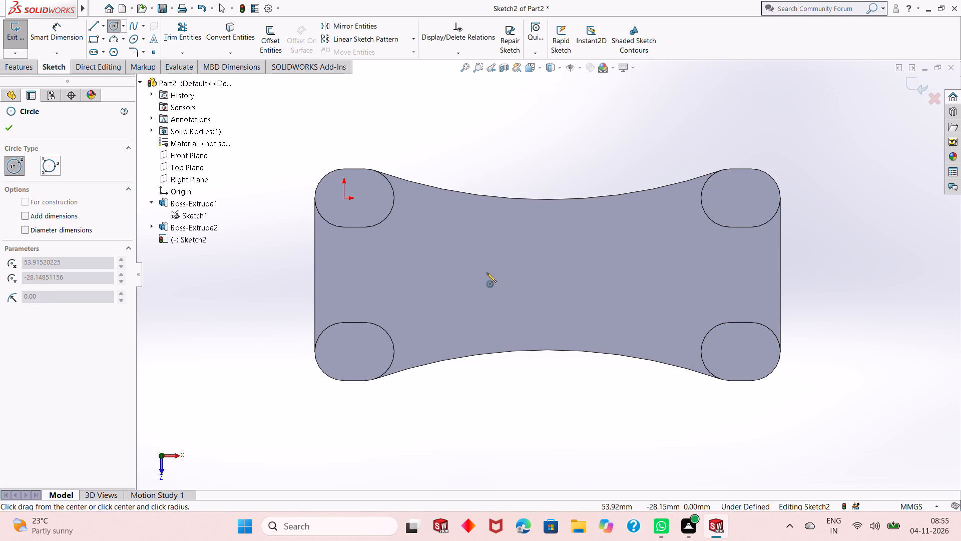
click(484, 311)
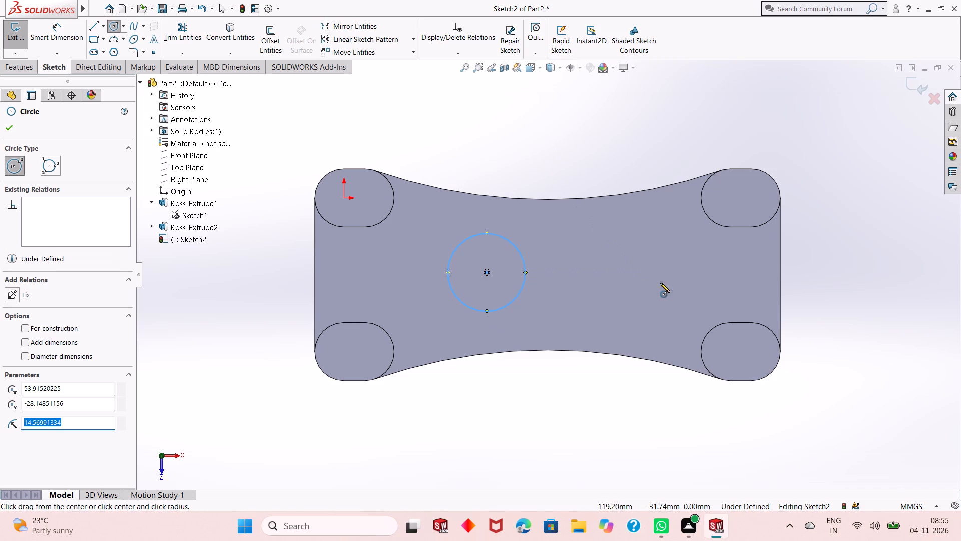
click(635, 273)
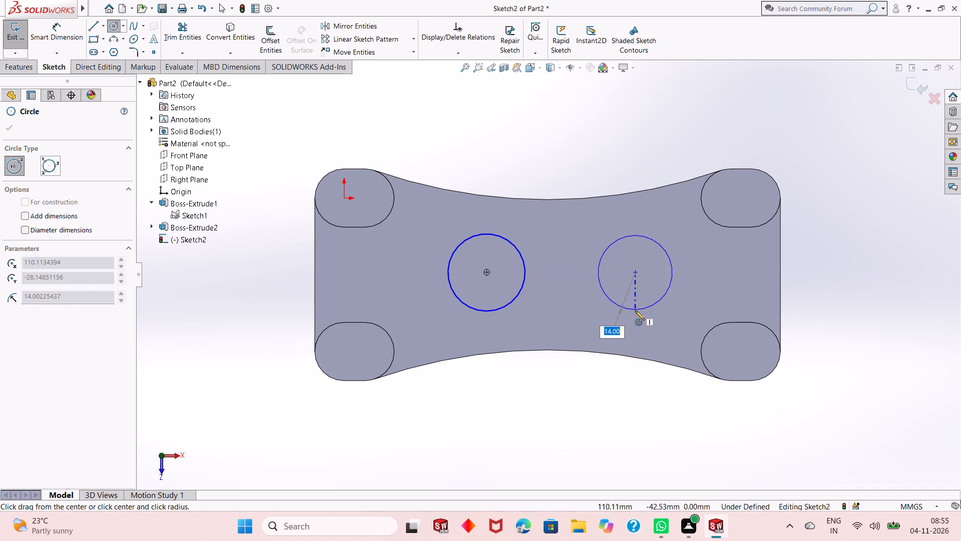
click(636, 316)
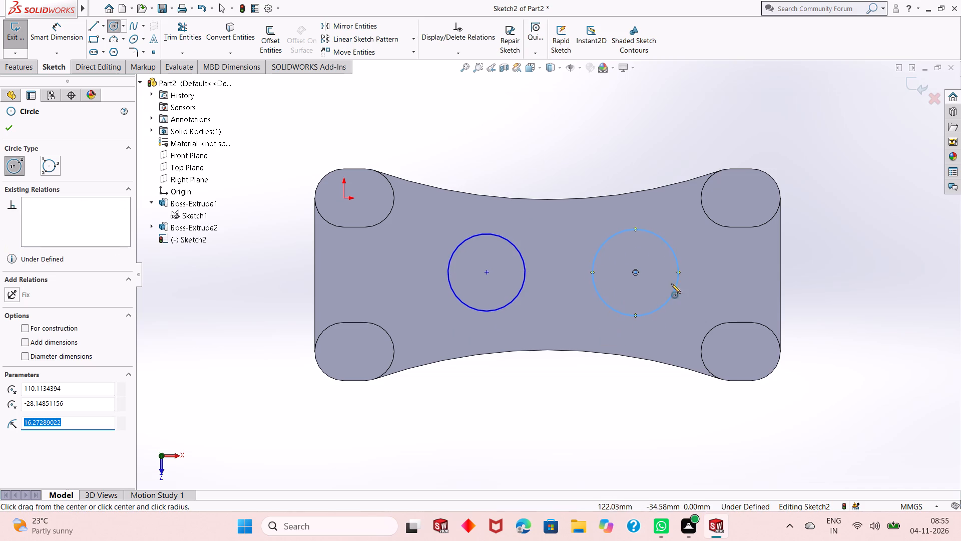
right_click(507, 135)
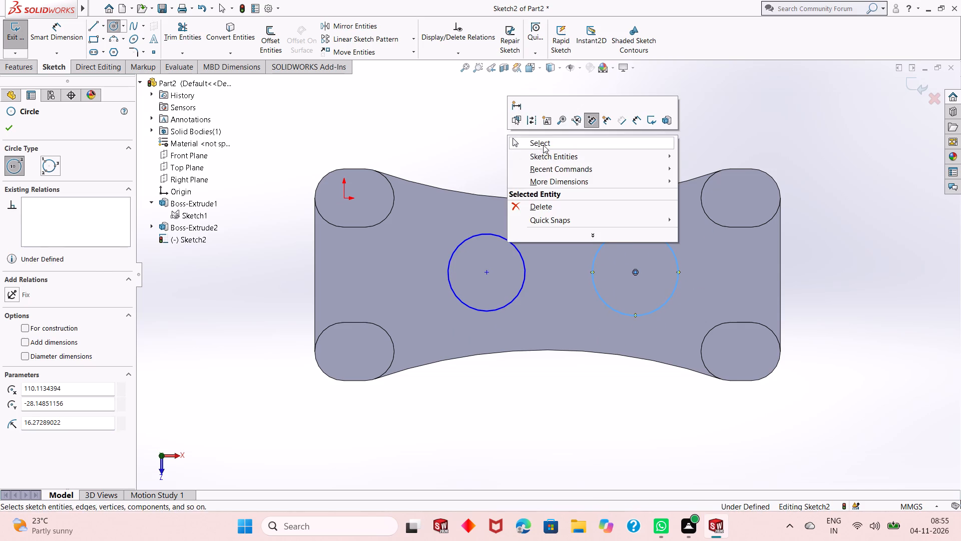
click(543, 145)
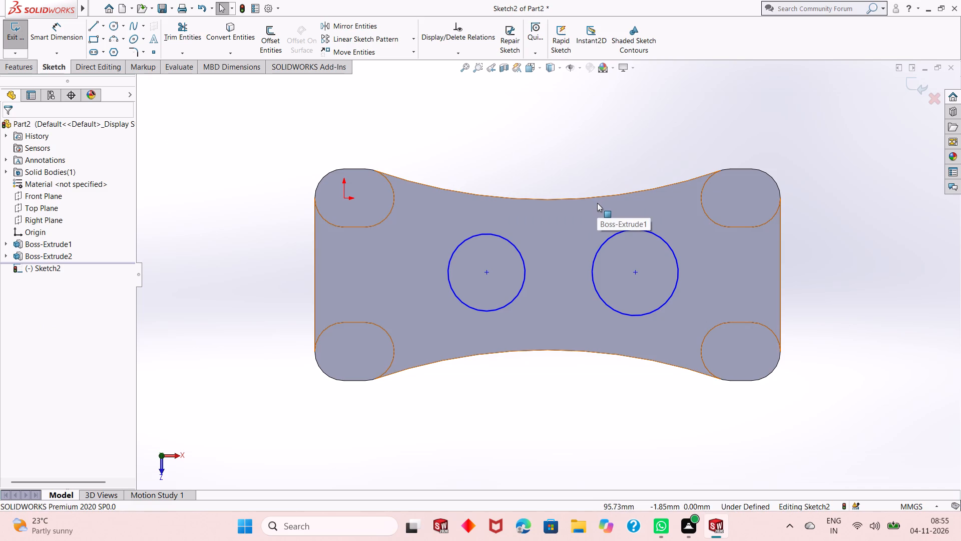
Dimension the left circle with a diameter of 35 mm.
click(68, 30)
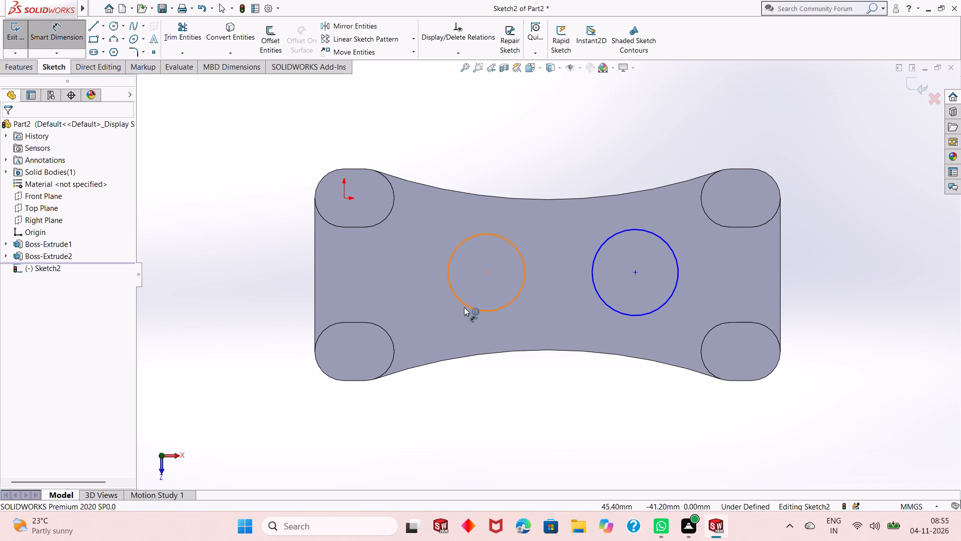
click(467, 307)
click(428, 418)
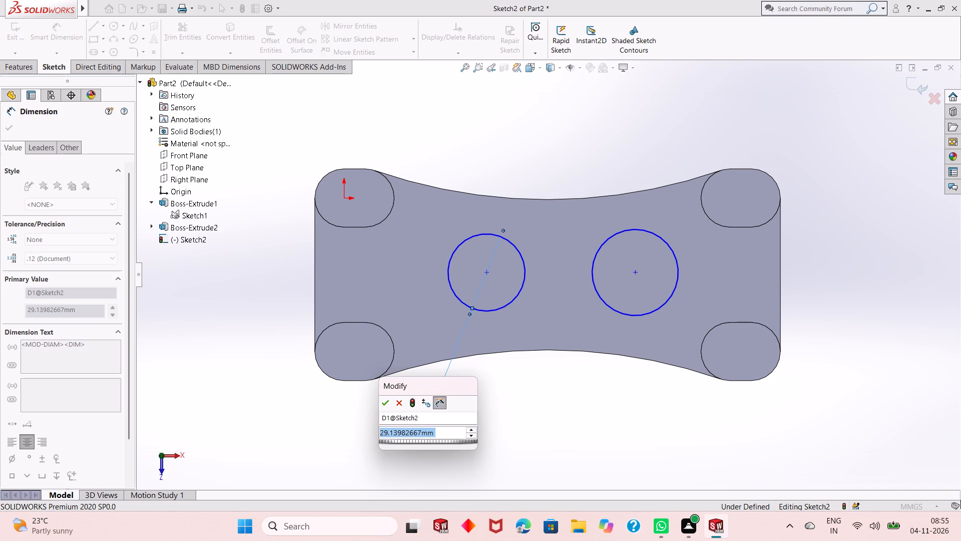
text(35)
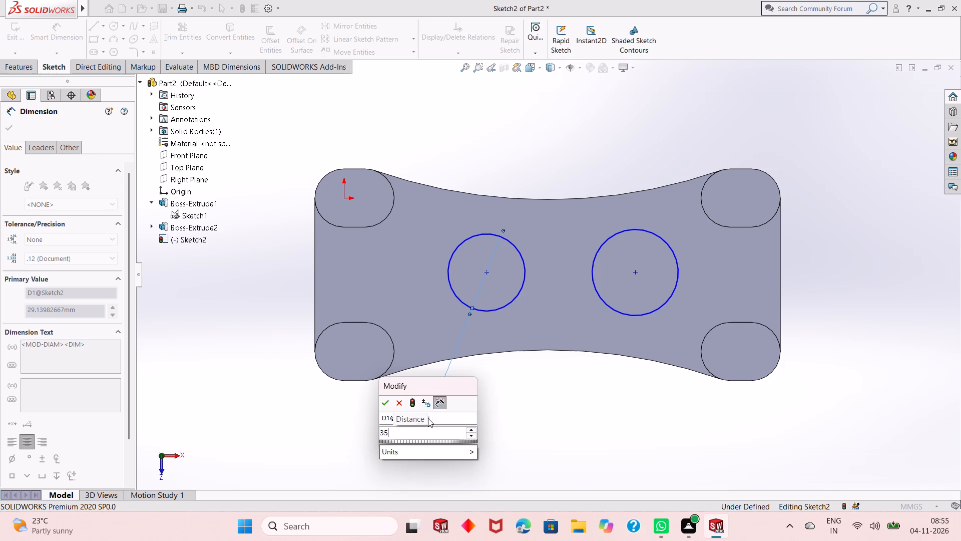
key(Return)
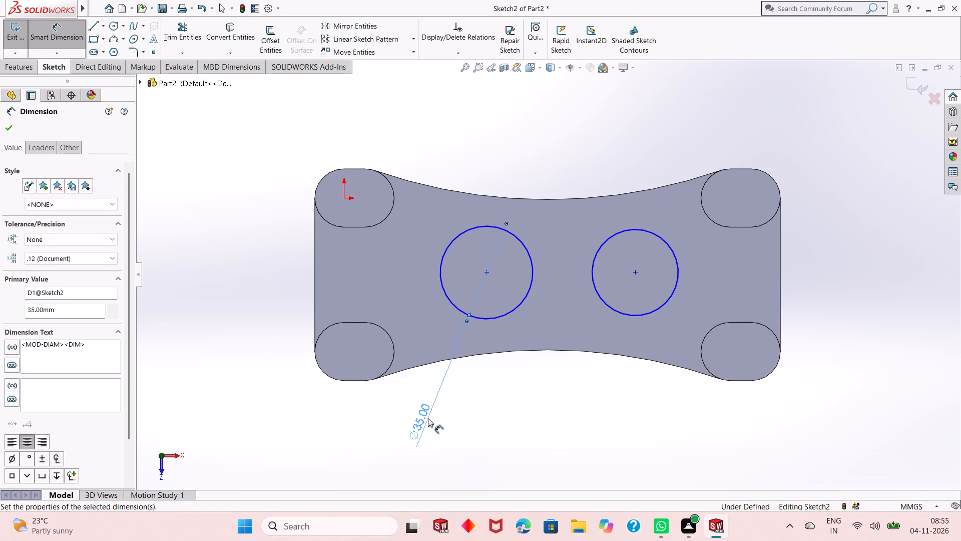
Dimension the left circle's centre at 53 mm horizontally from the plate's left straight edge.
click(488, 276)
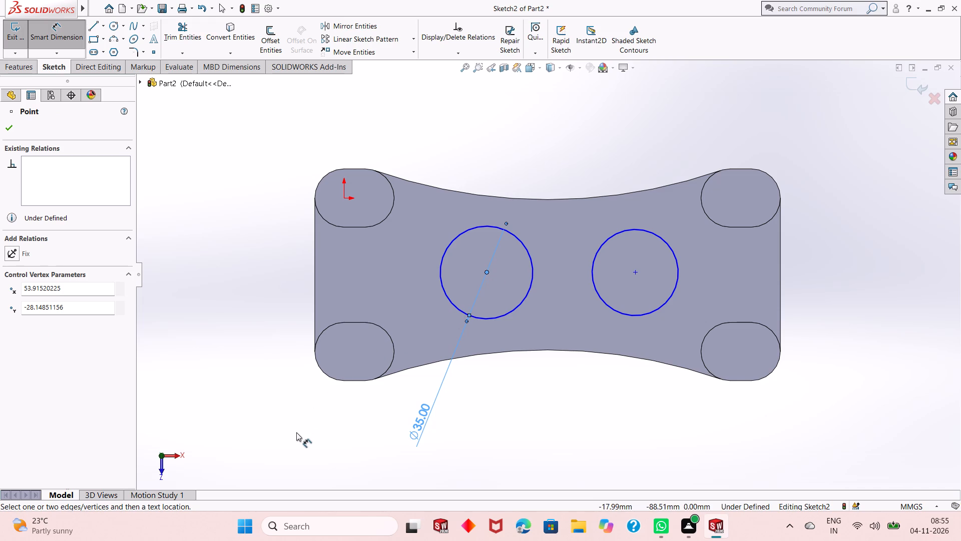
click(316, 295)
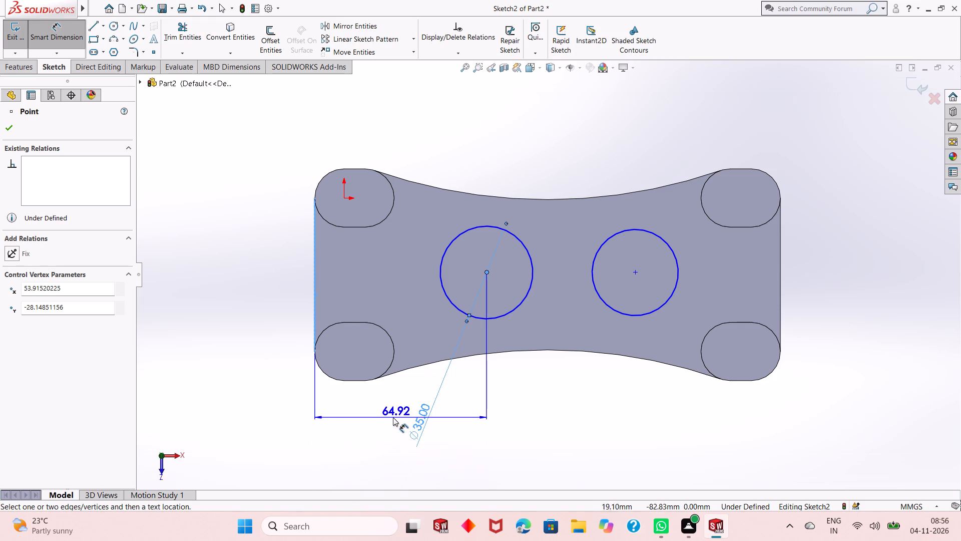
click(390, 417)
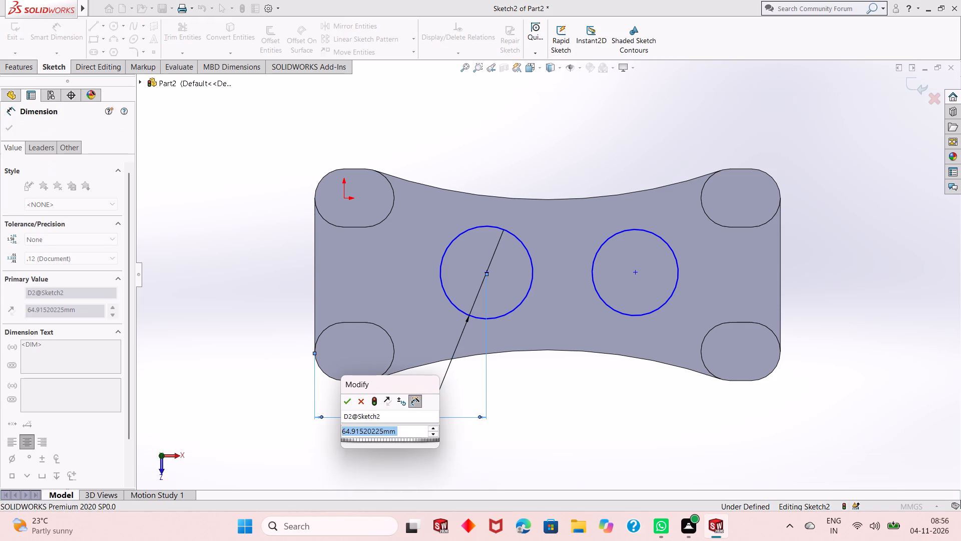
text(53)
key(Return)
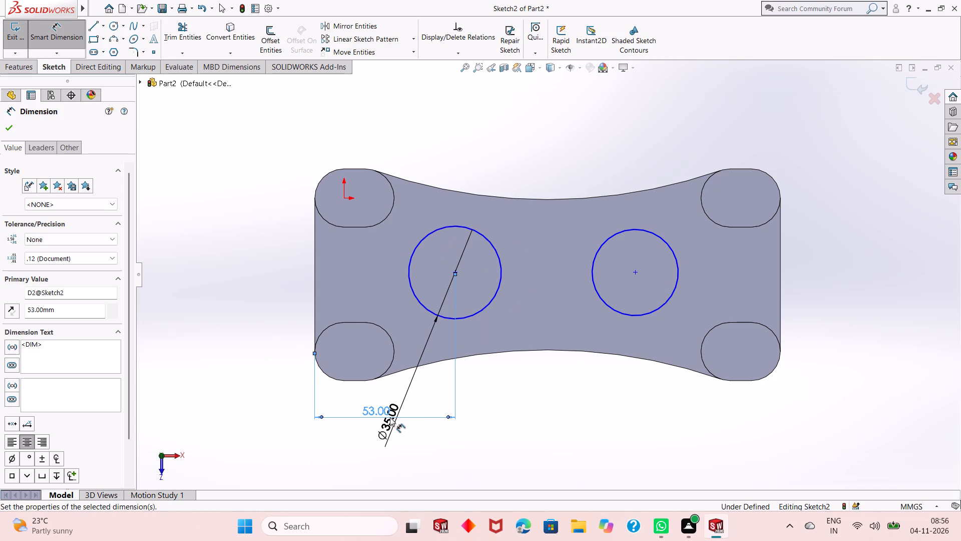
right_click(226, 280)
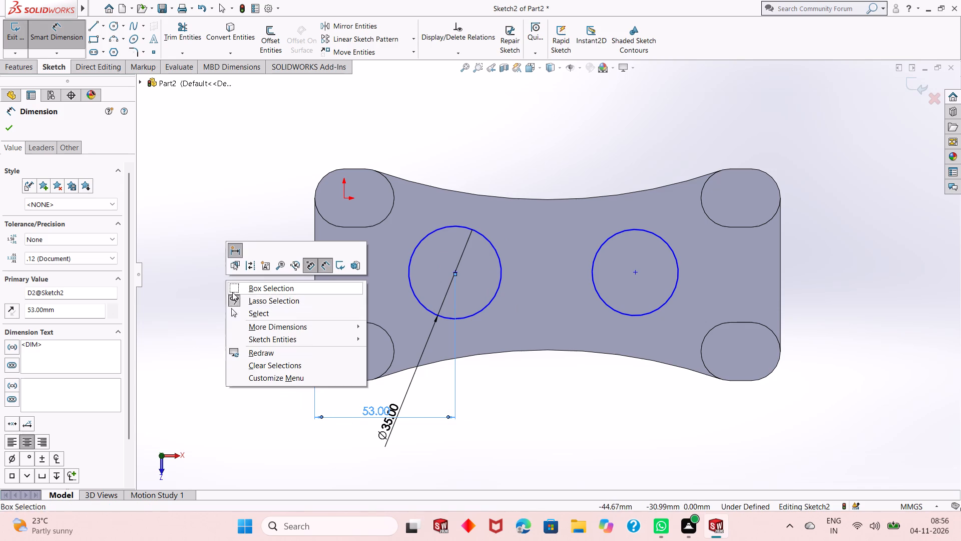
click(248, 315)
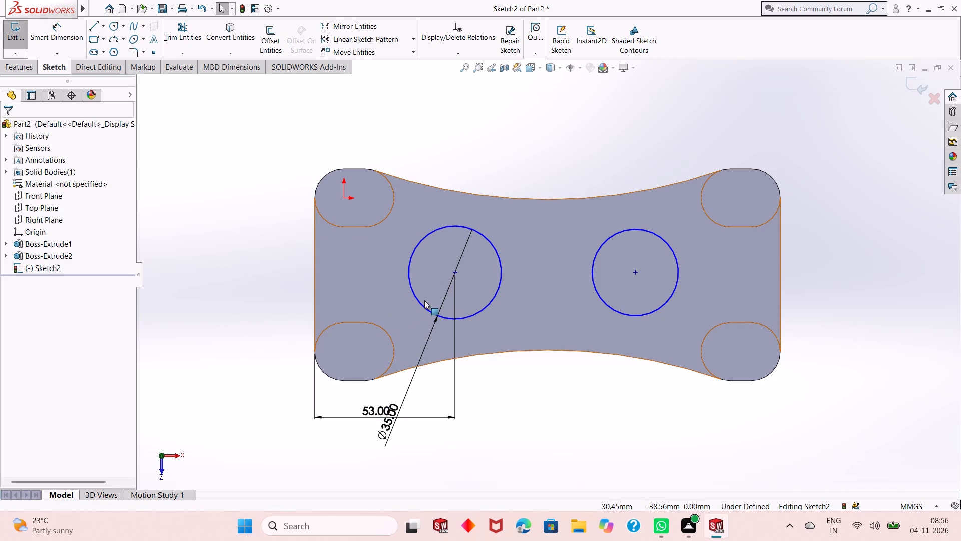
Add a Horizontal relation between the midpoint of the plate's left edge and the left circle's centre.
click(314, 275)
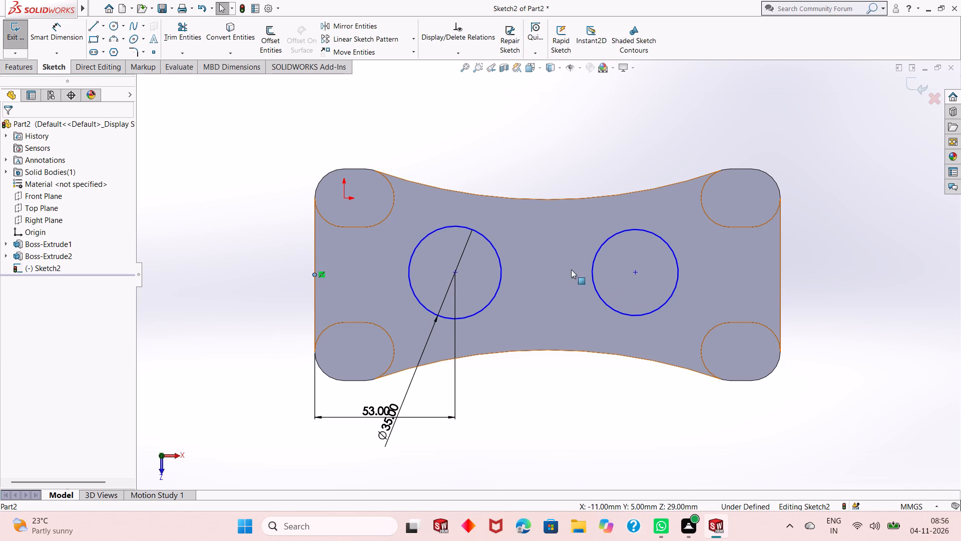
ctrl+click(454, 274)
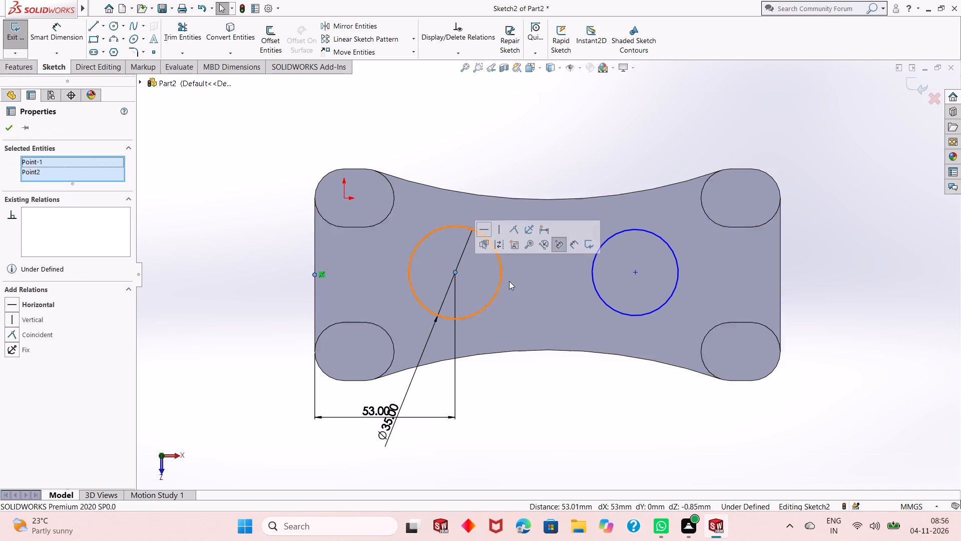
click(480, 228)
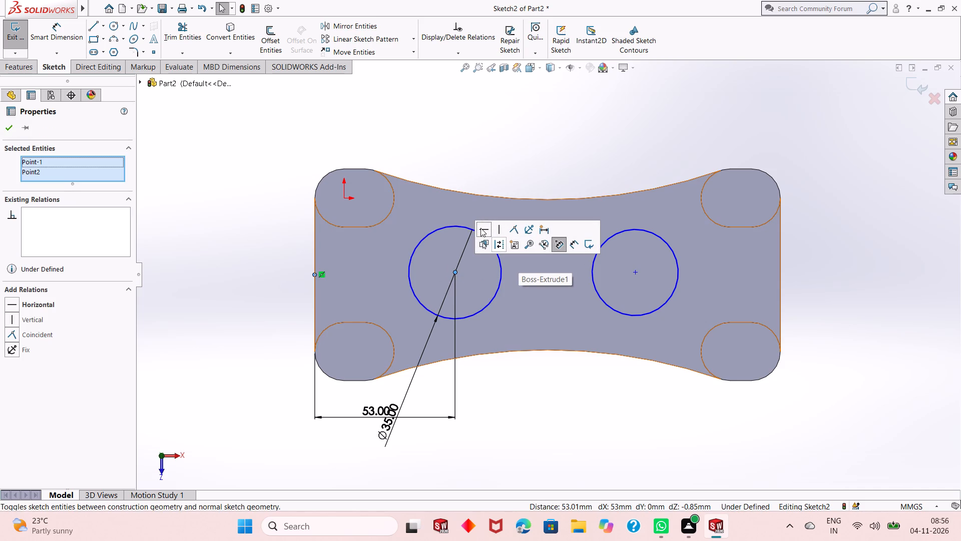
click(6, 125)
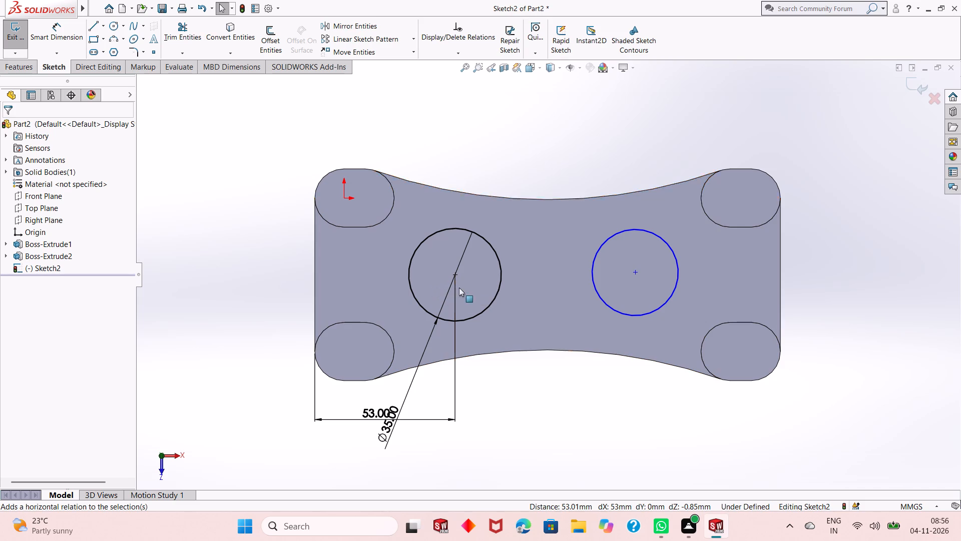
Add an Equal relation between the left and right circles.
click(471, 318)
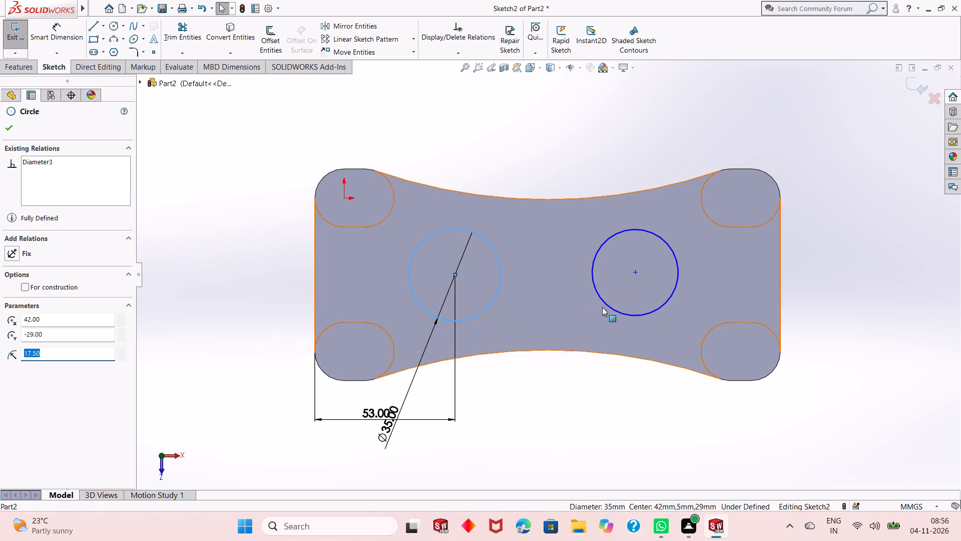
ctrl+click(616, 310)
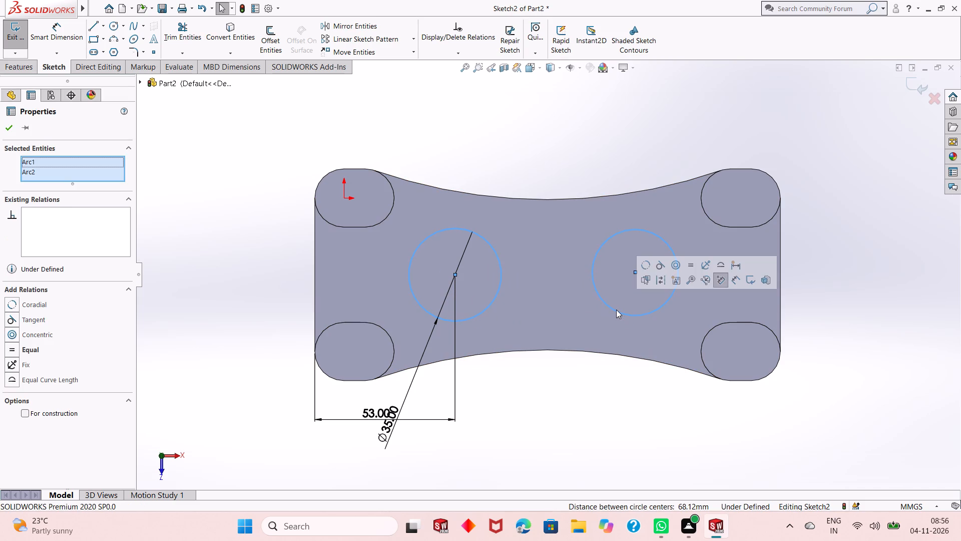
click(691, 267)
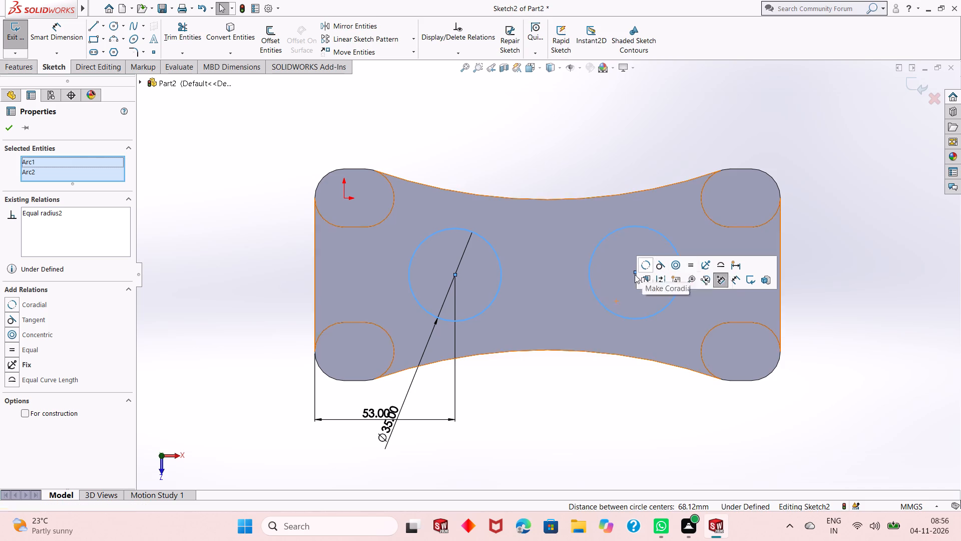
key(Escape)
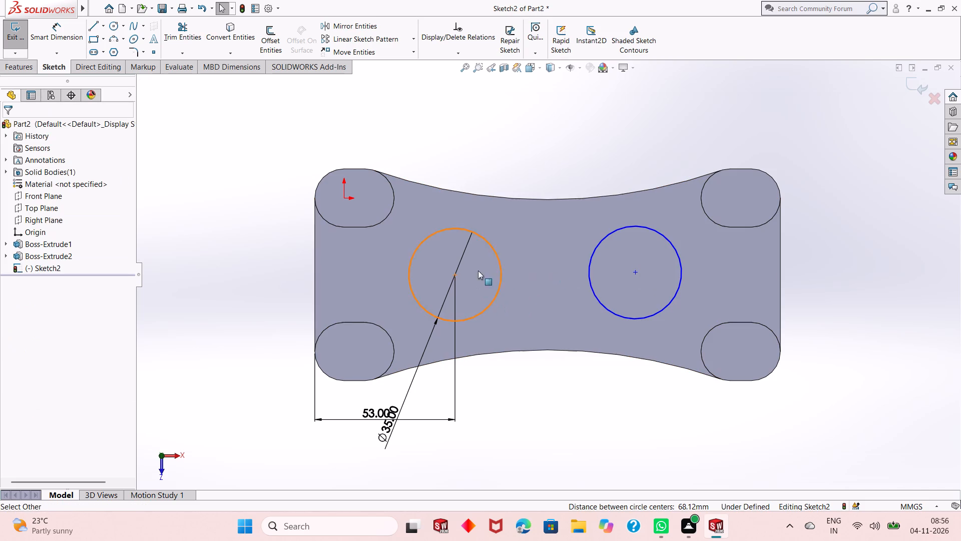
Add a Horizontal relation between the centres of the left and right circles.
click(453, 274)
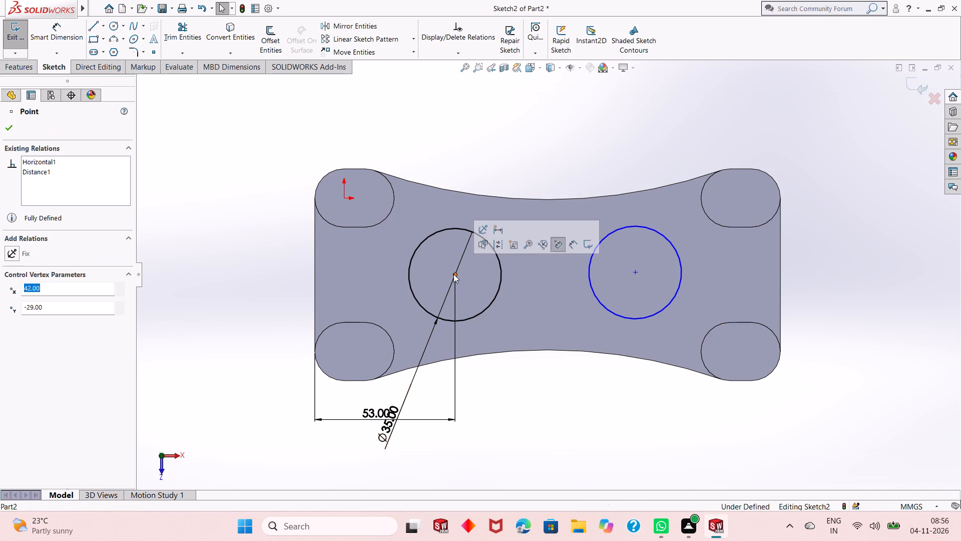
ctrl+click(635, 274)
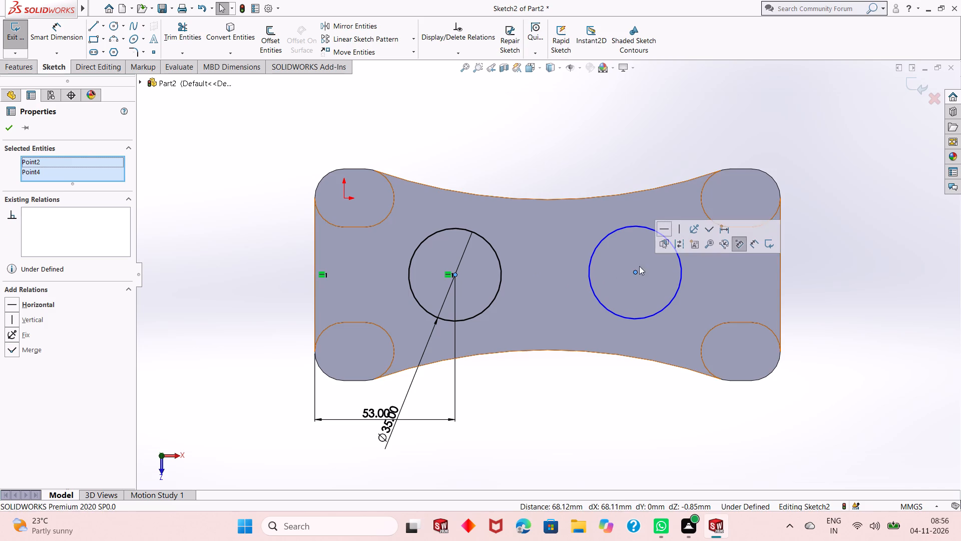
click(663, 231)
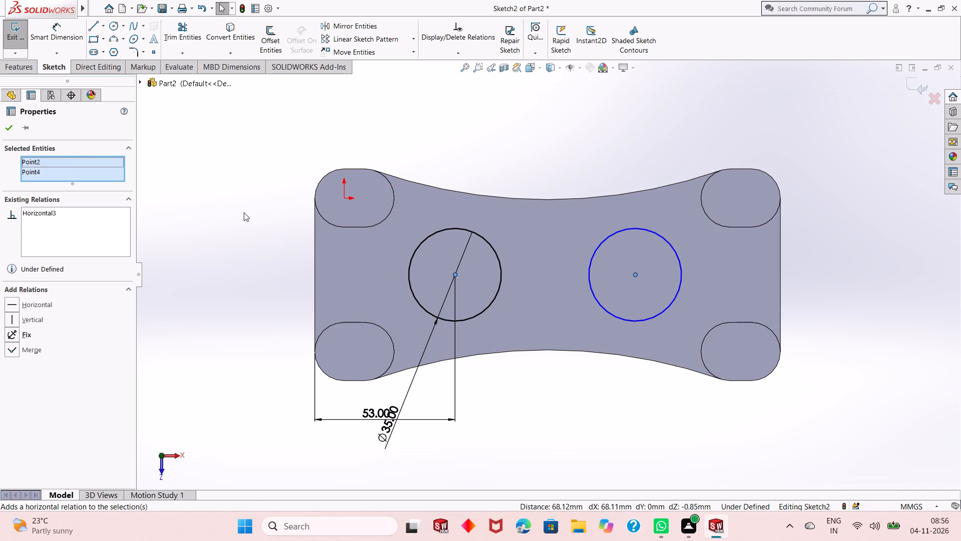
click(12, 133)
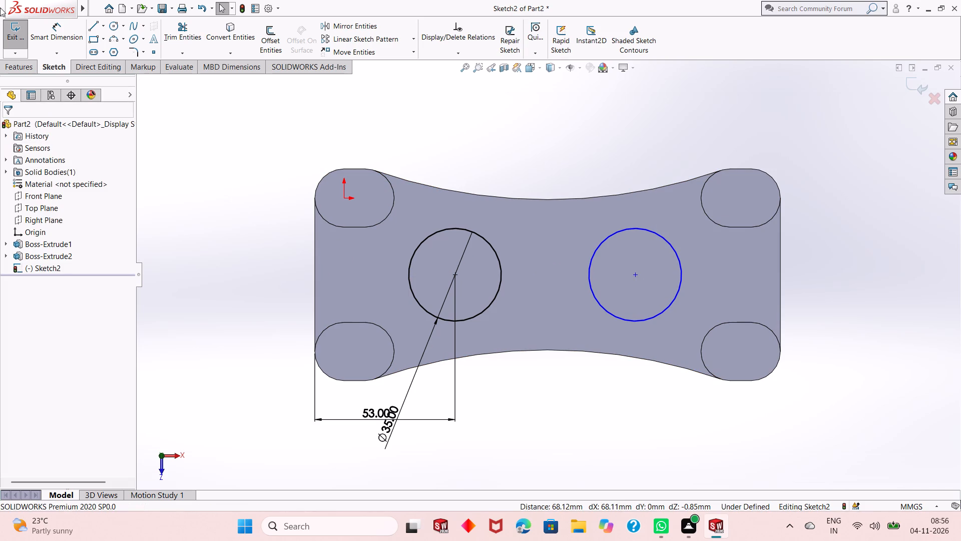
Dimension the horizontal distance between the centres of the left and right circles at 70 mm.
click(83, 37)
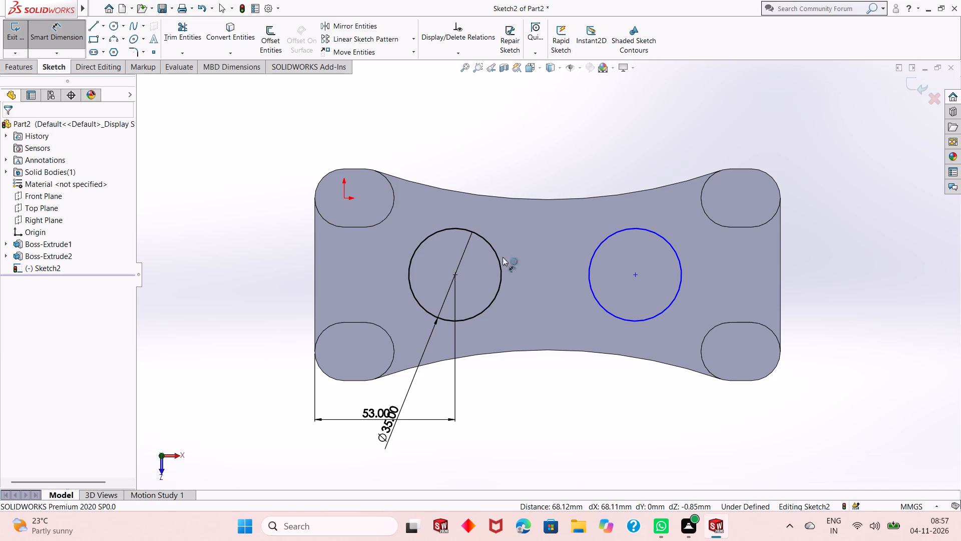
click(636, 277)
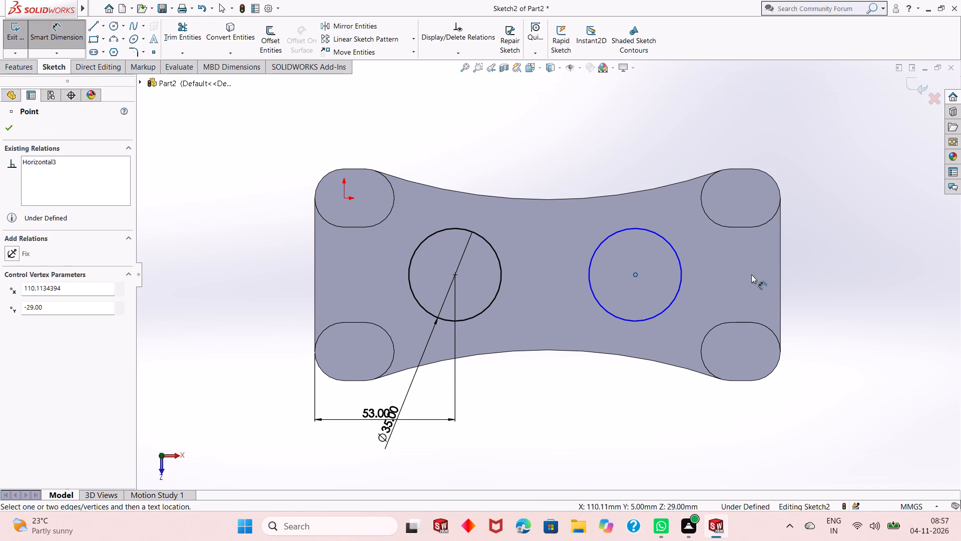
click(782, 272)
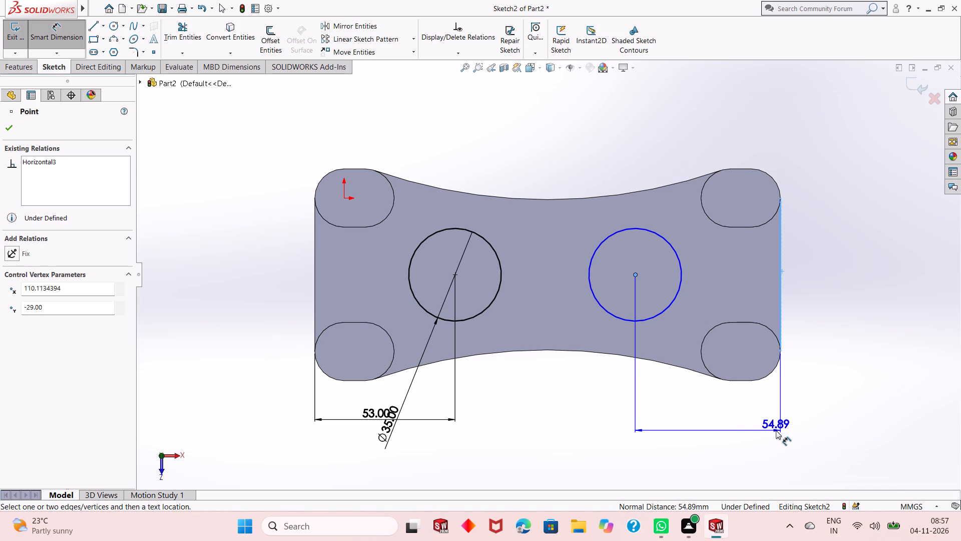
key(Escape)
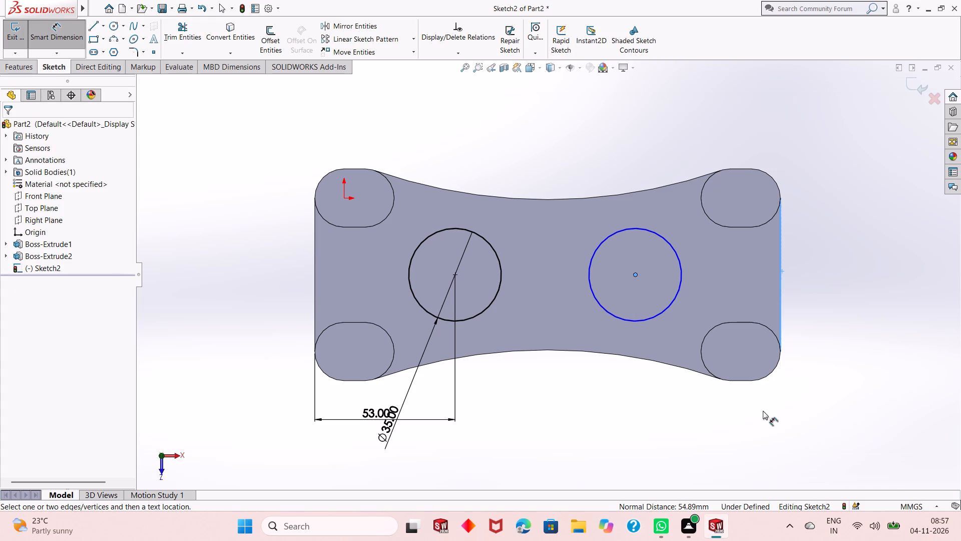
click(453, 275)
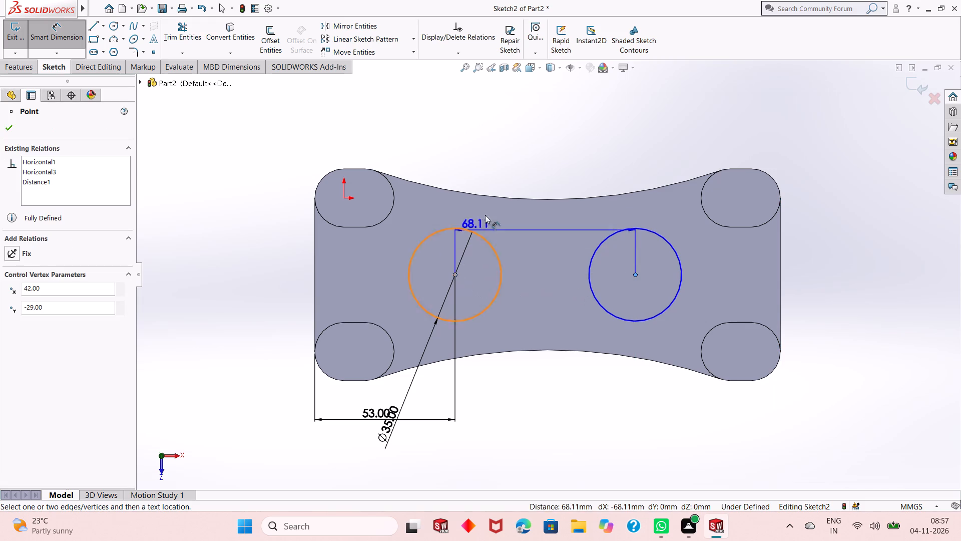
click(538, 140)
text(70)
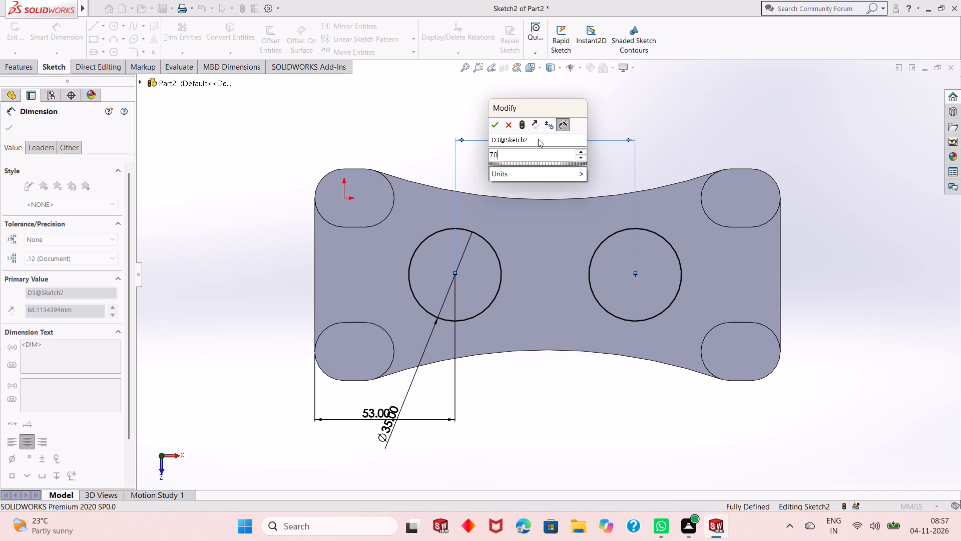
key(Return)
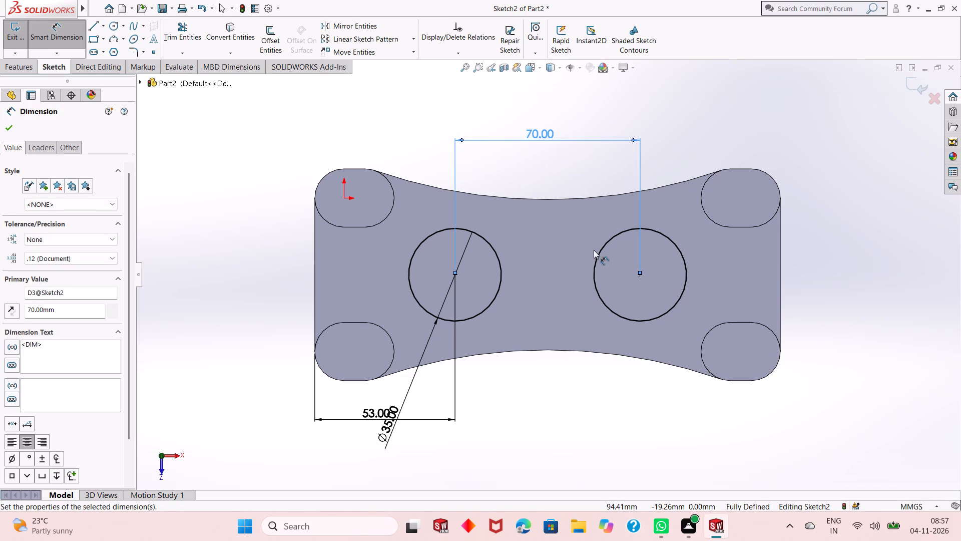
Check the distance from the right circle's centre to the plate's right straight edge without placing a dimension.
click(640, 278)
click(781, 282)
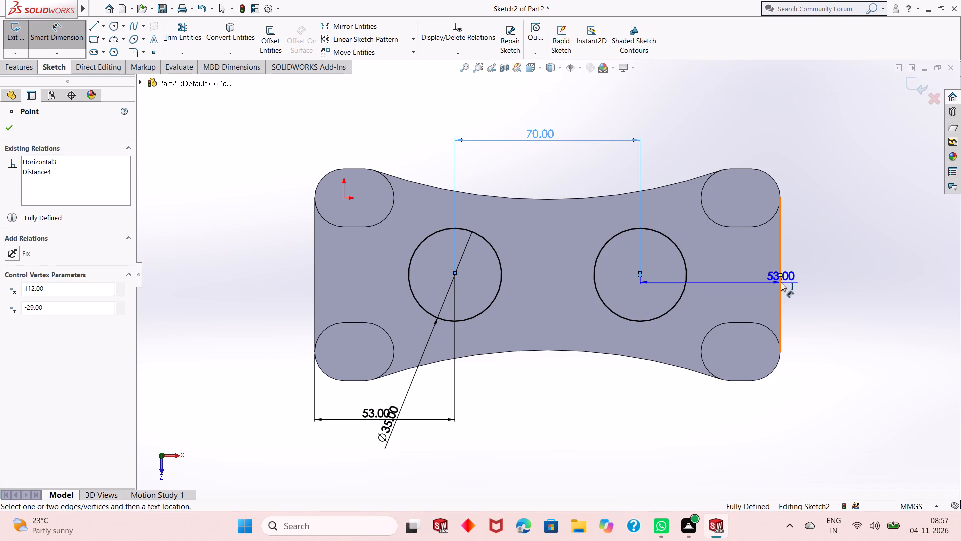
key(Escape)
right_click(192, 166)
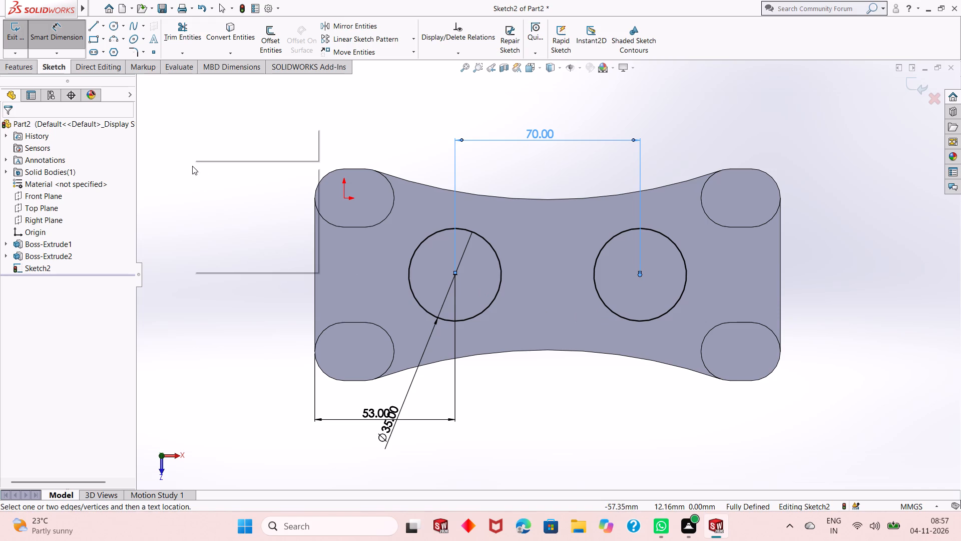
click(238, 202)
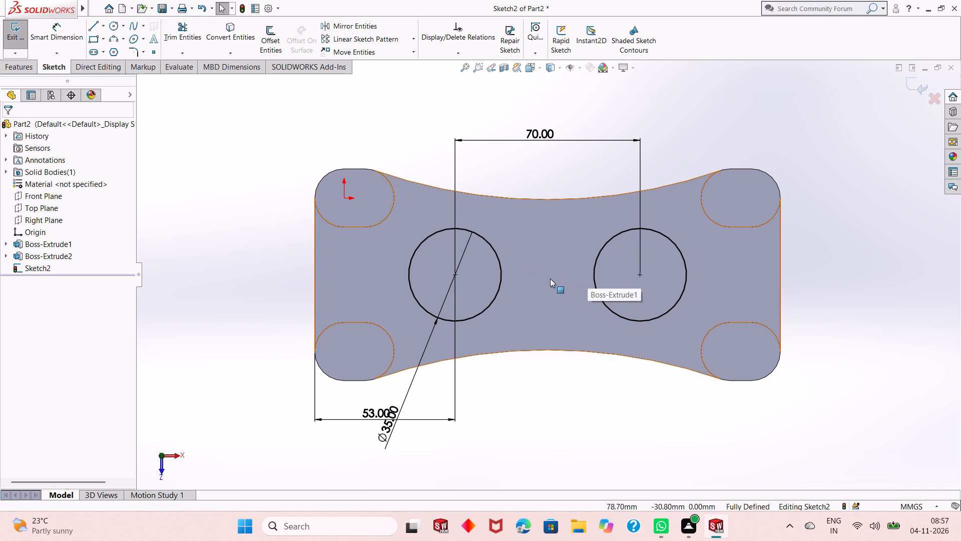
Finish and exit the sketch containing the two circles.
scroll(552, 297, up, 2)
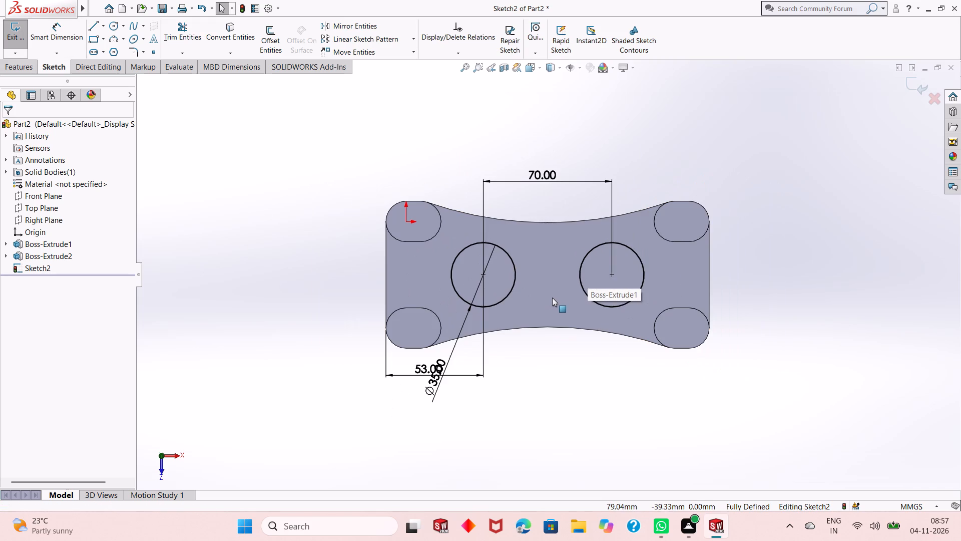
scroll(585, 267, down, 1)
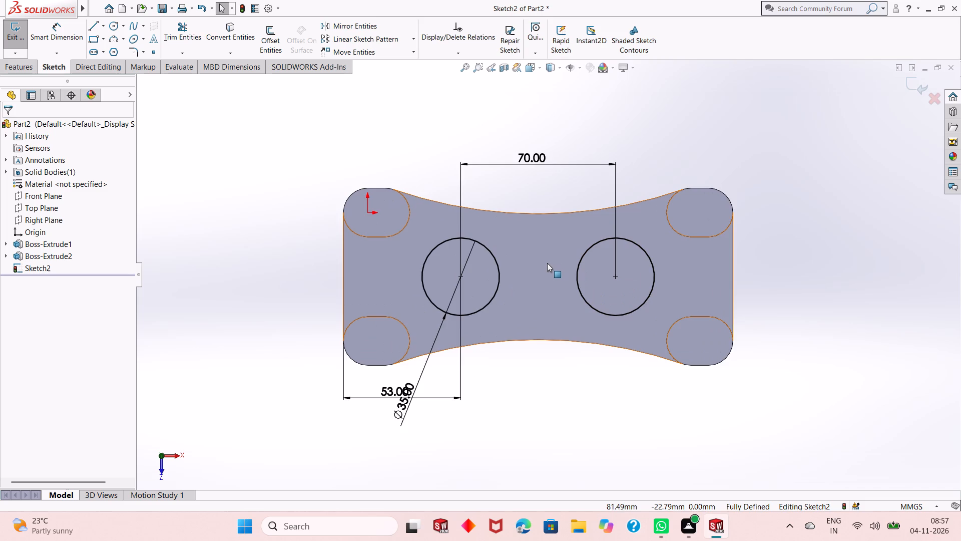
scroll(547, 263, down, 2)
scroll(544, 267, up, 2)
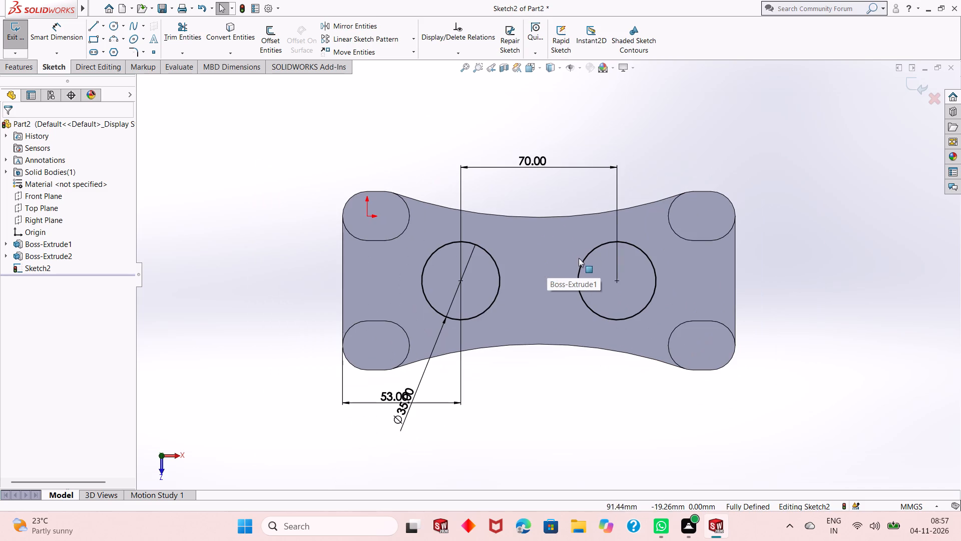
middle_drag(535, 362, 546, 214)
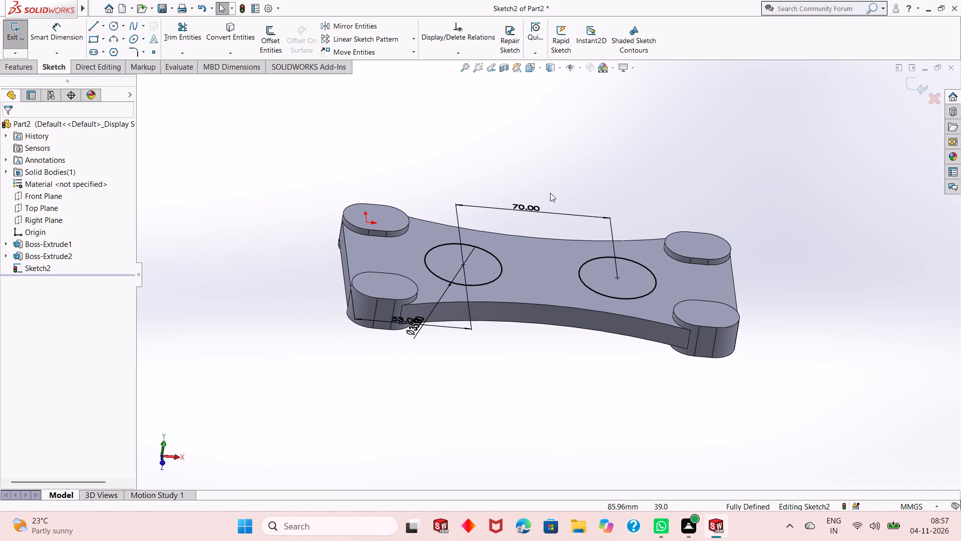
middle_drag(569, 235, 593, 235)
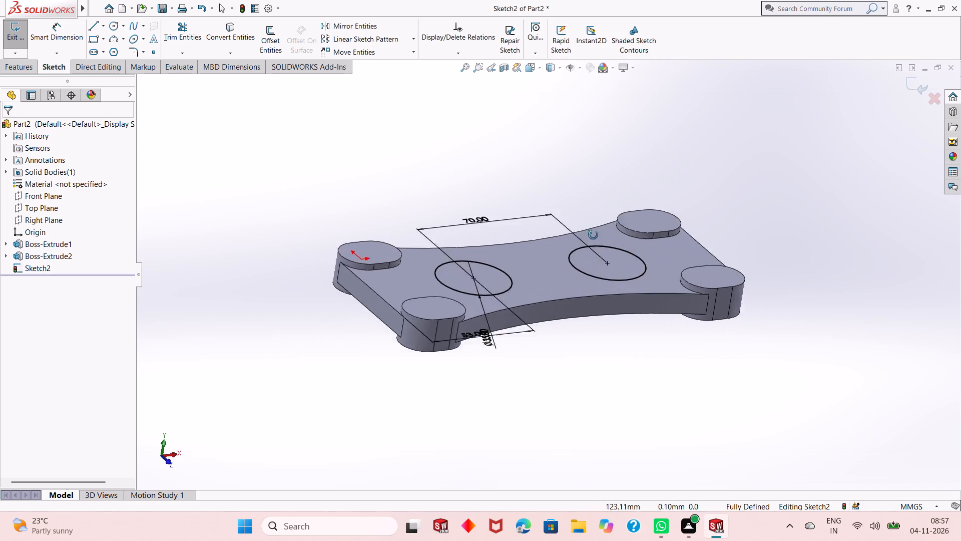
middle_drag(593, 235, 578, 284)
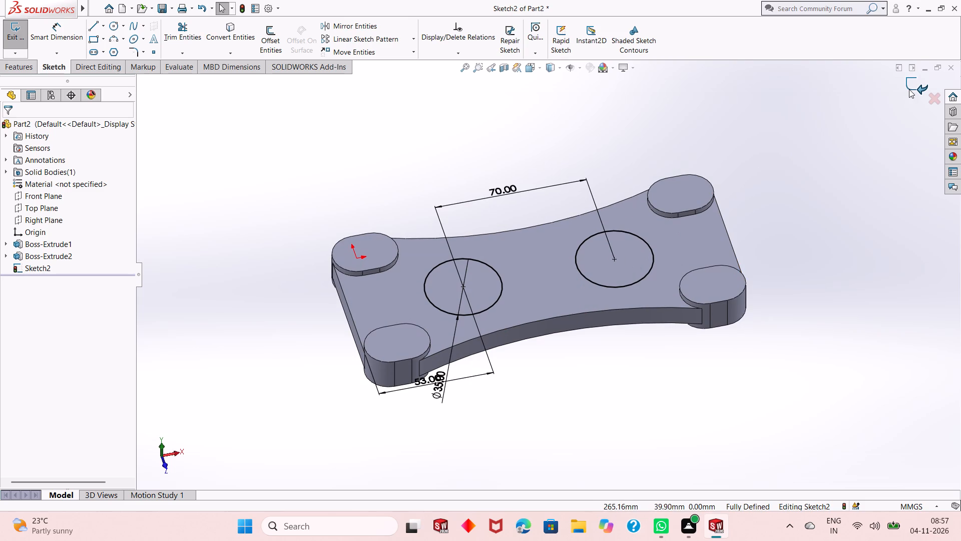
click(909, 89)
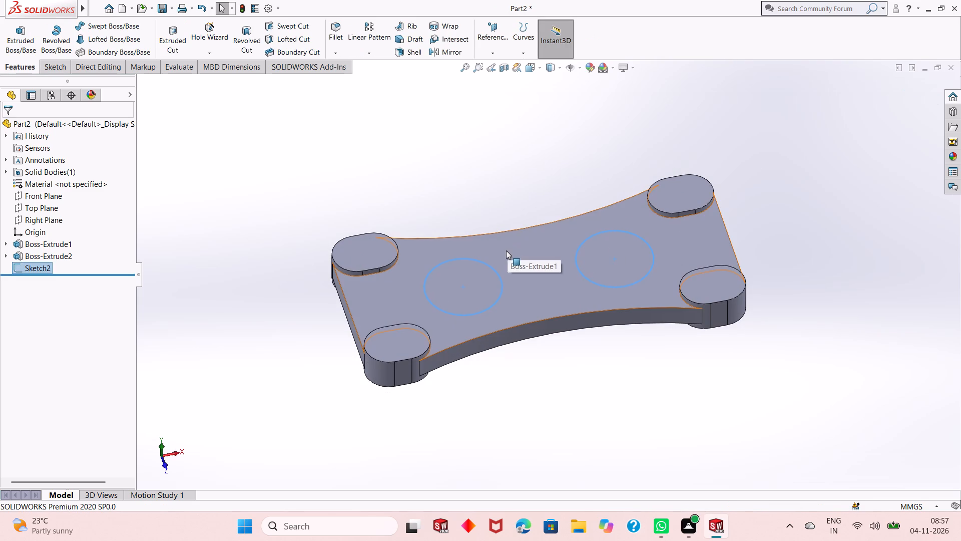
key(Escape)
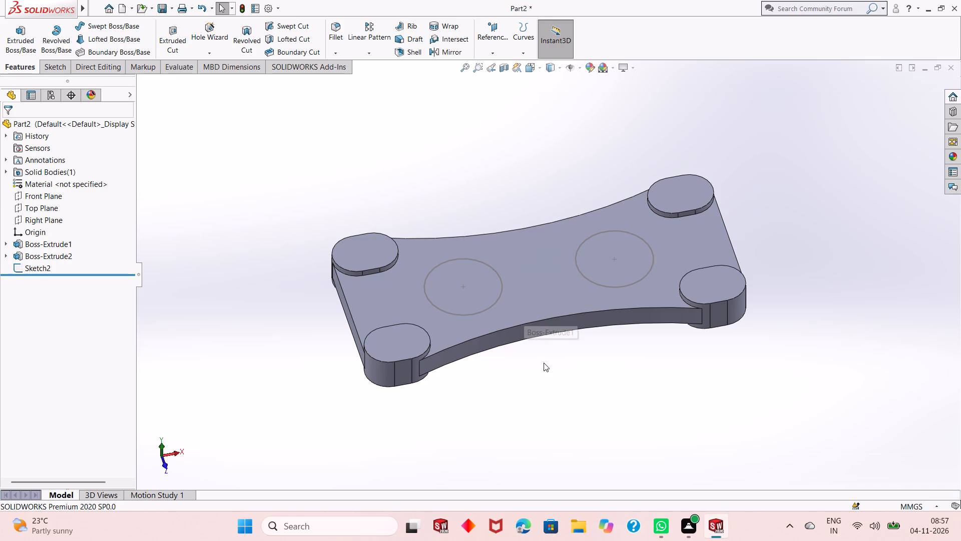
Set up a new reference plane offset 8 mm above the Top Plane.
middle_drag(544, 363, 576, 267)
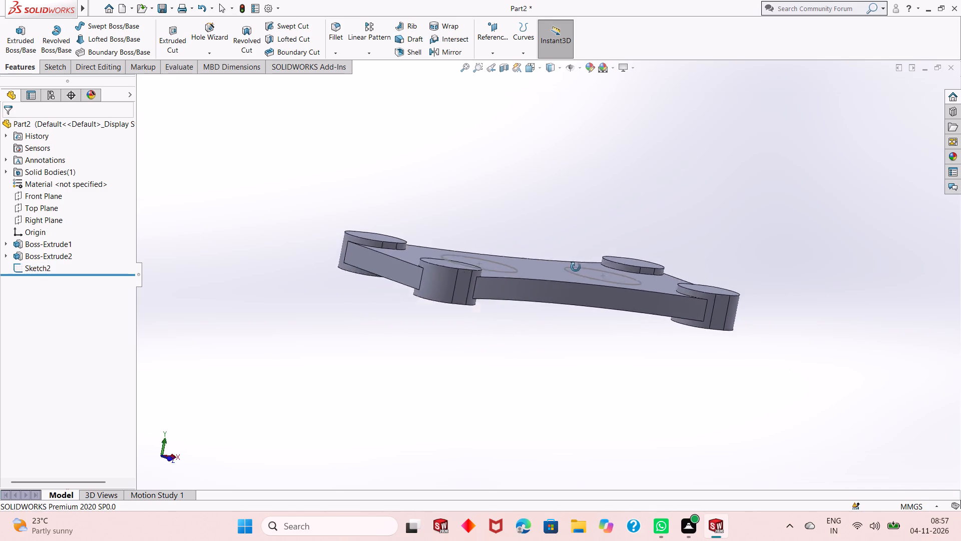
middle_drag(576, 267, 648, 317)
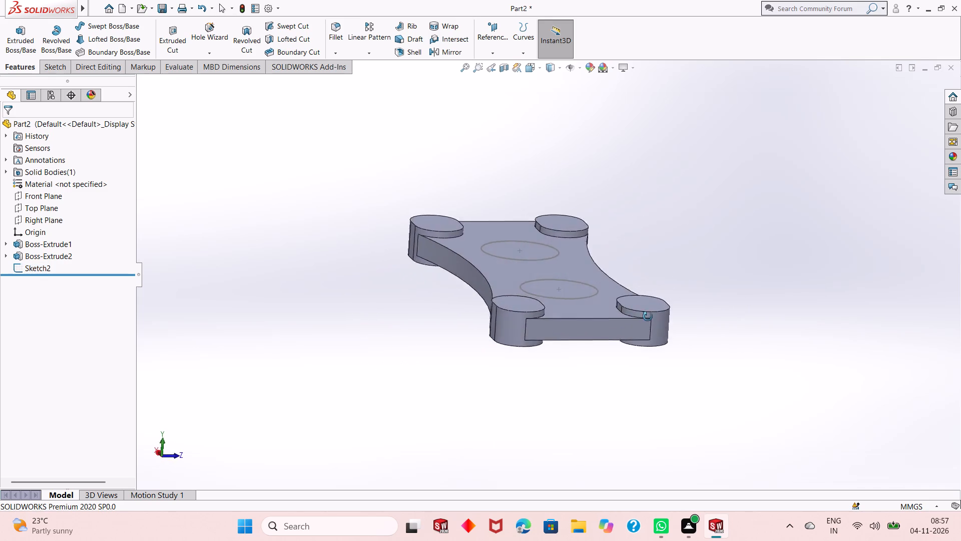
middle_drag(648, 317, 557, 349)
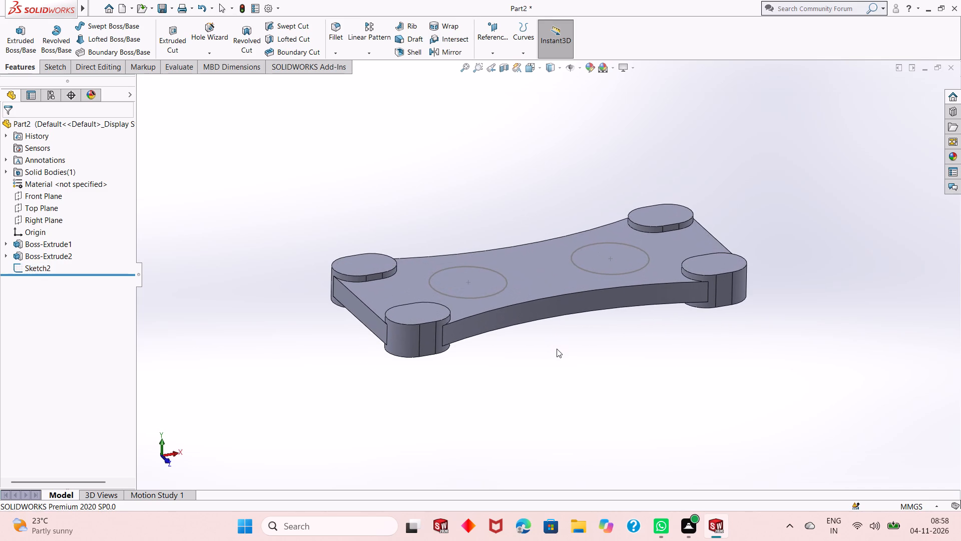
scroll(560, 323, down, 1)
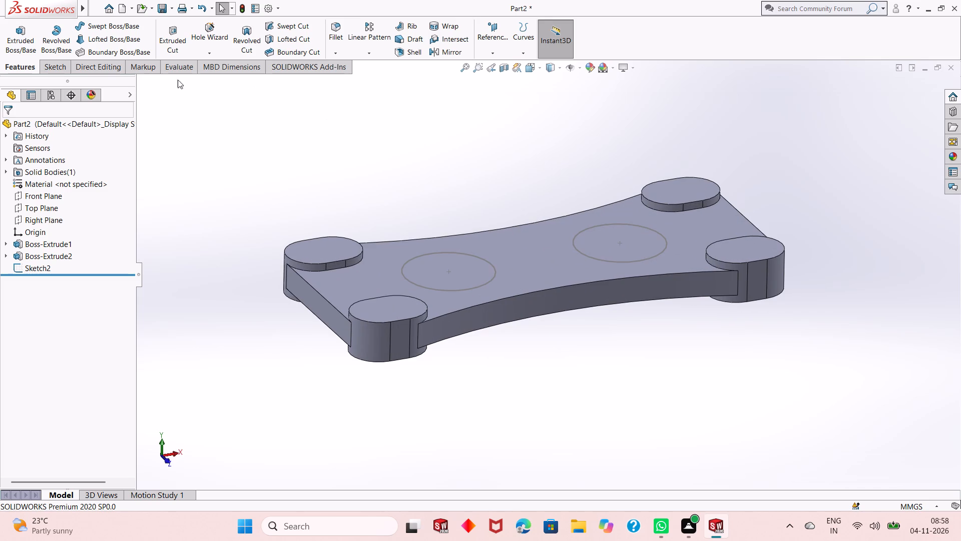
click(492, 50)
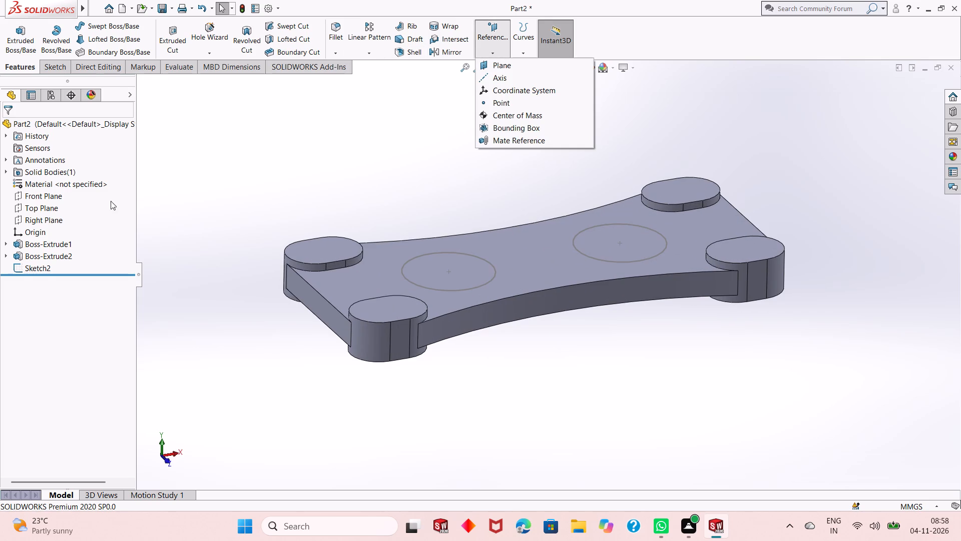
click(43, 205)
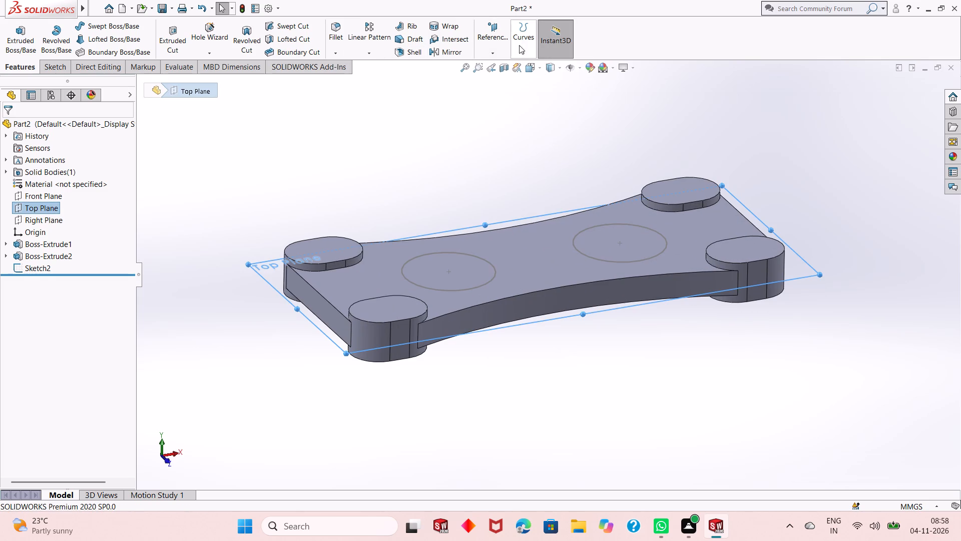
click(498, 39)
click(502, 65)
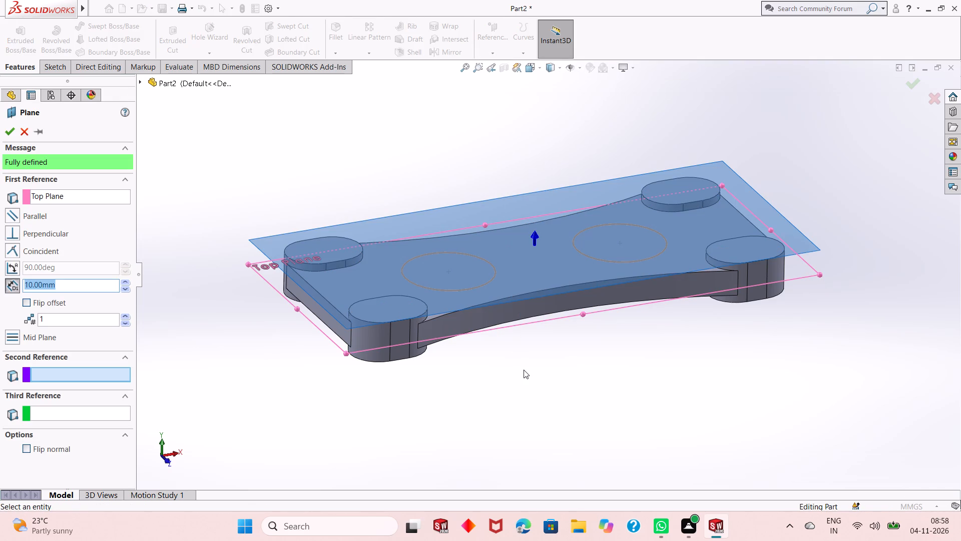
middle_drag(524, 370, 529, 340)
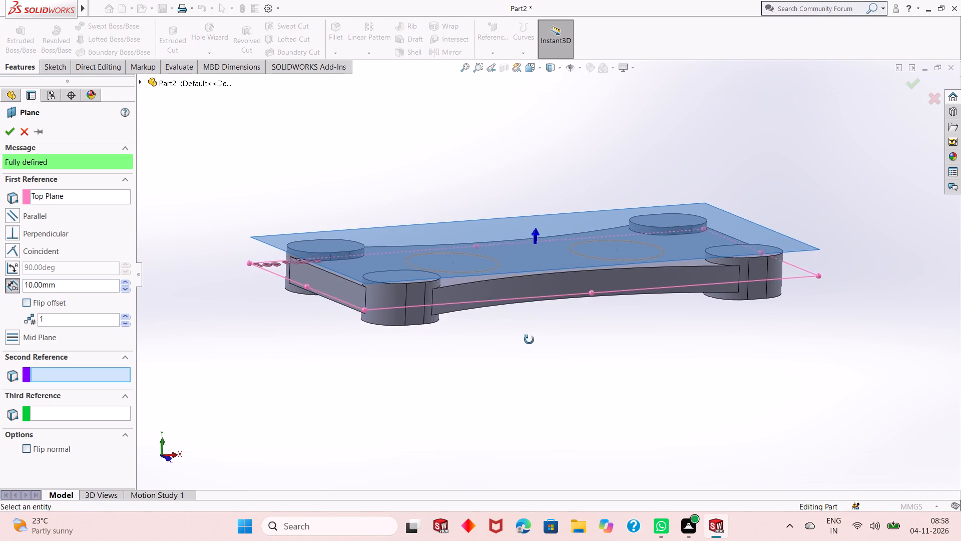
middle_drag(529, 340, 560, 321)
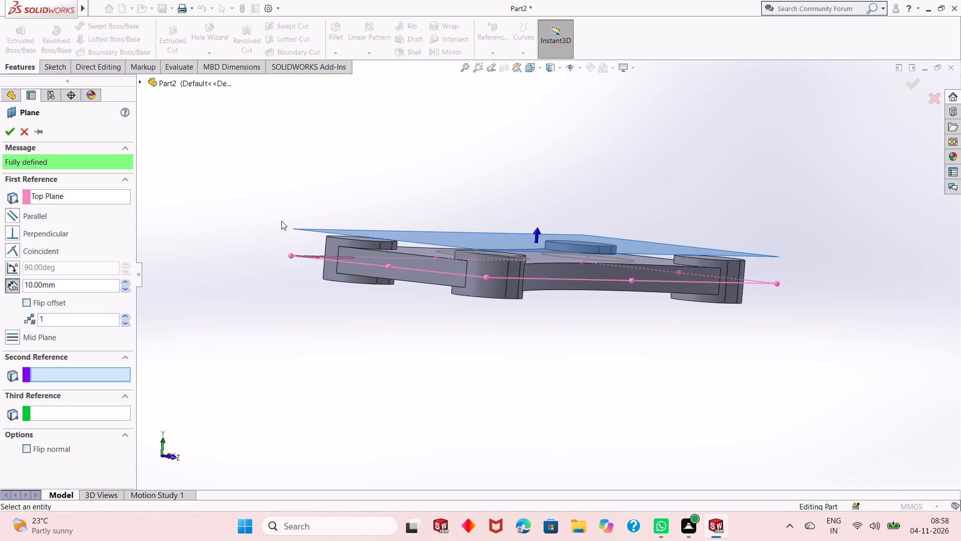
double_click(73, 284)
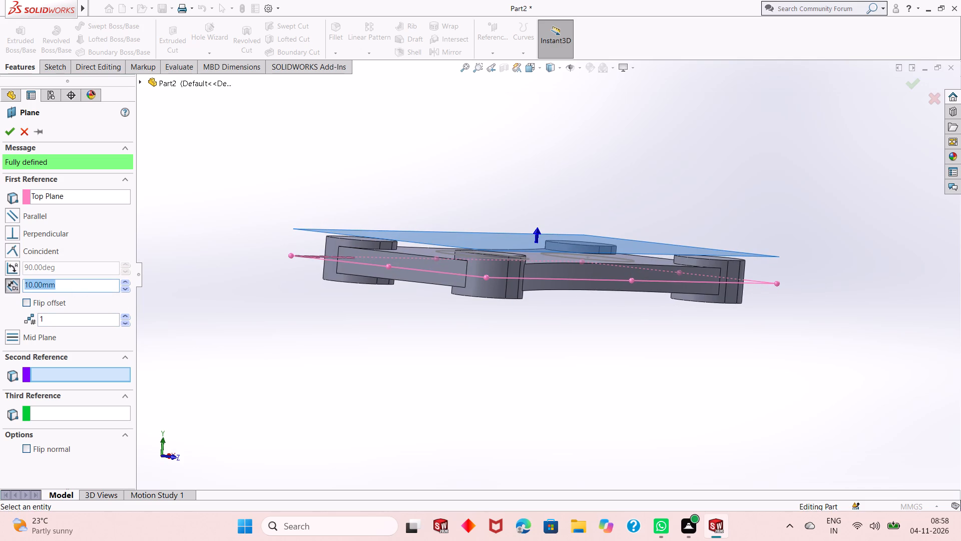
text(13)
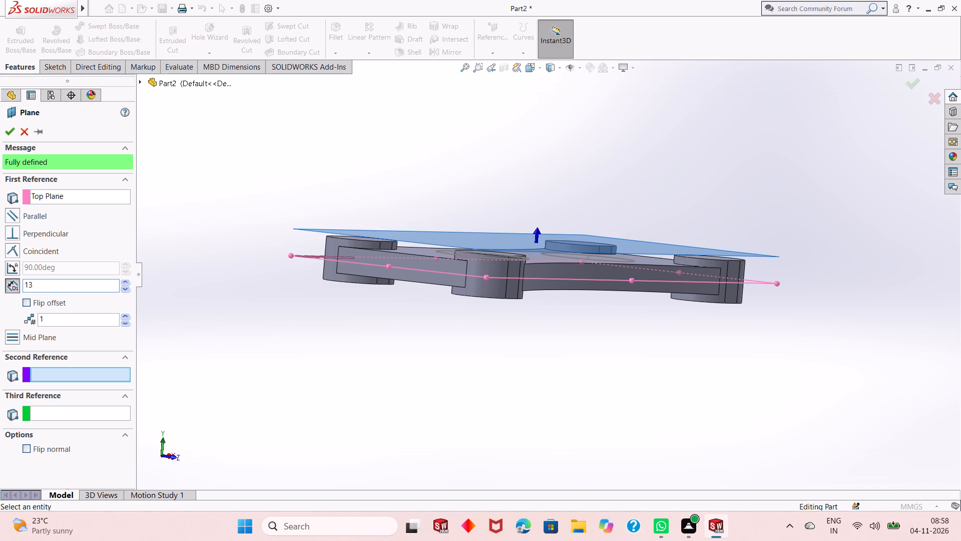
key(BackSpace)
key(BackSpace)
key(BackSpace)
key(BackSpace)
key(BackSpace)
key(BackSpace)
key(BackSpace)
key(BackSpace)
key(BackSpace)
key(BackSpace)
key(BackSpace)
key(8)
key(Return)
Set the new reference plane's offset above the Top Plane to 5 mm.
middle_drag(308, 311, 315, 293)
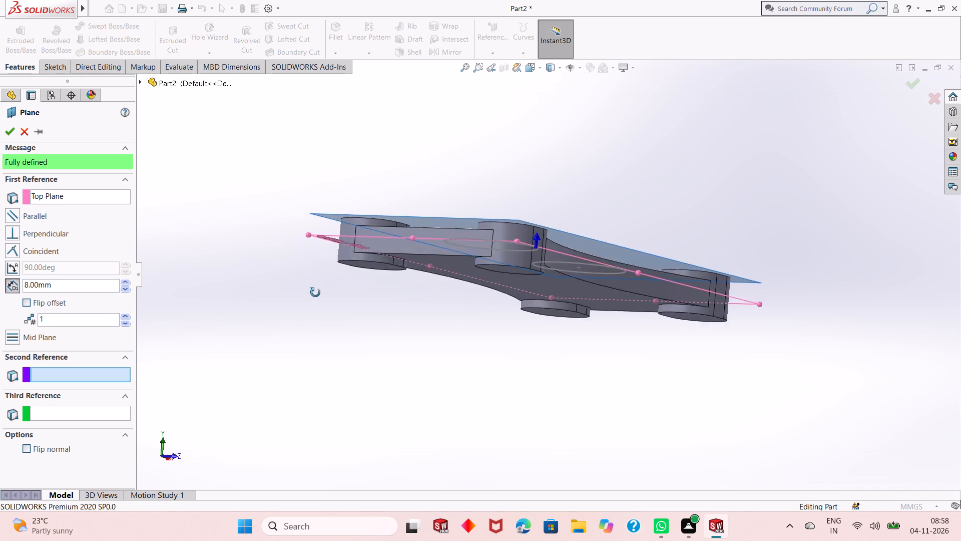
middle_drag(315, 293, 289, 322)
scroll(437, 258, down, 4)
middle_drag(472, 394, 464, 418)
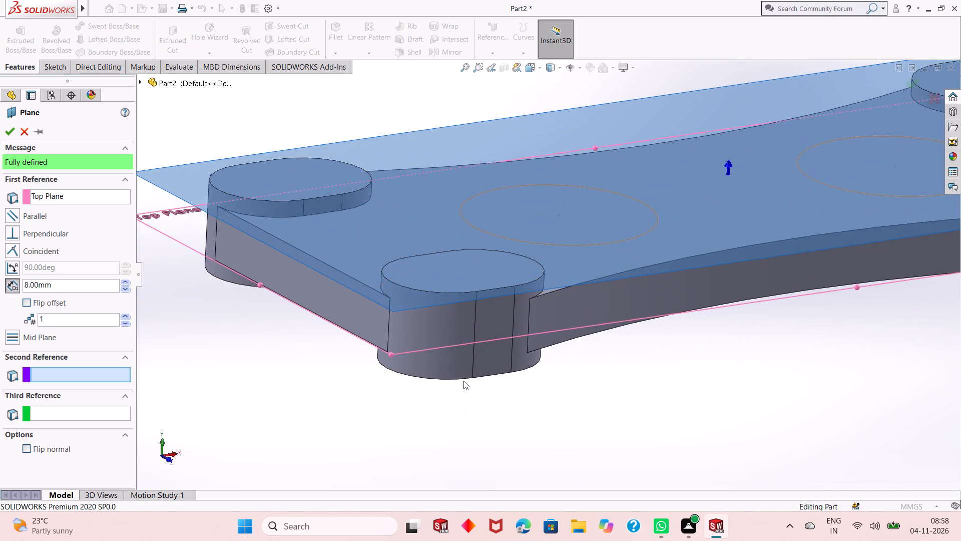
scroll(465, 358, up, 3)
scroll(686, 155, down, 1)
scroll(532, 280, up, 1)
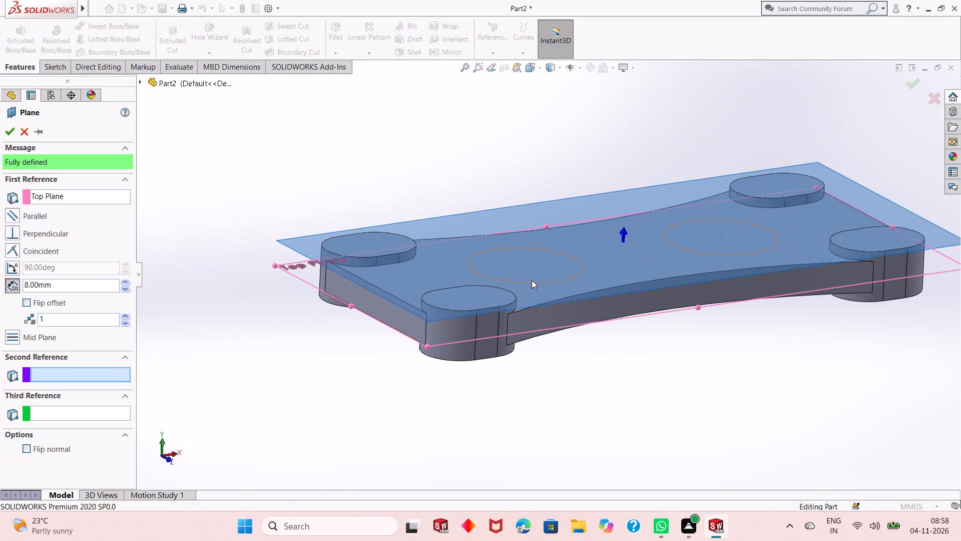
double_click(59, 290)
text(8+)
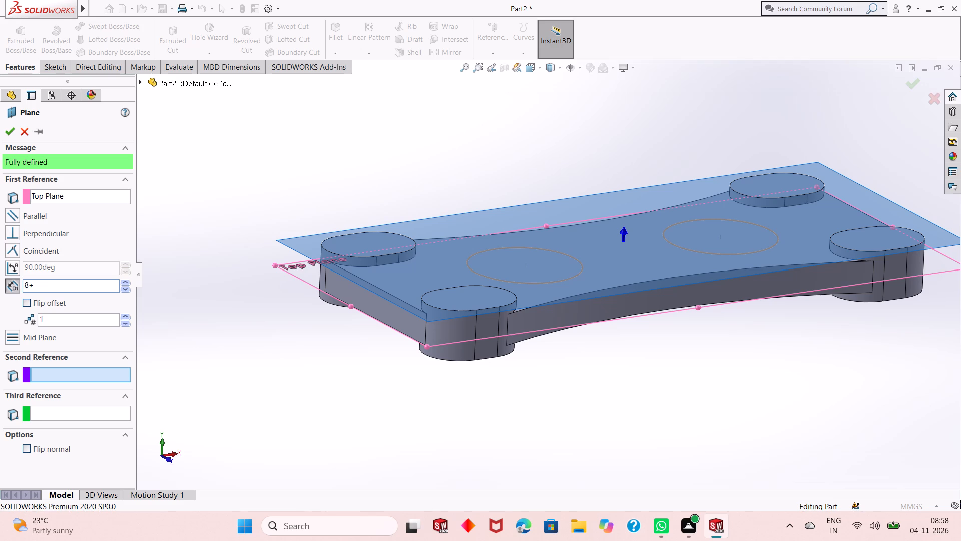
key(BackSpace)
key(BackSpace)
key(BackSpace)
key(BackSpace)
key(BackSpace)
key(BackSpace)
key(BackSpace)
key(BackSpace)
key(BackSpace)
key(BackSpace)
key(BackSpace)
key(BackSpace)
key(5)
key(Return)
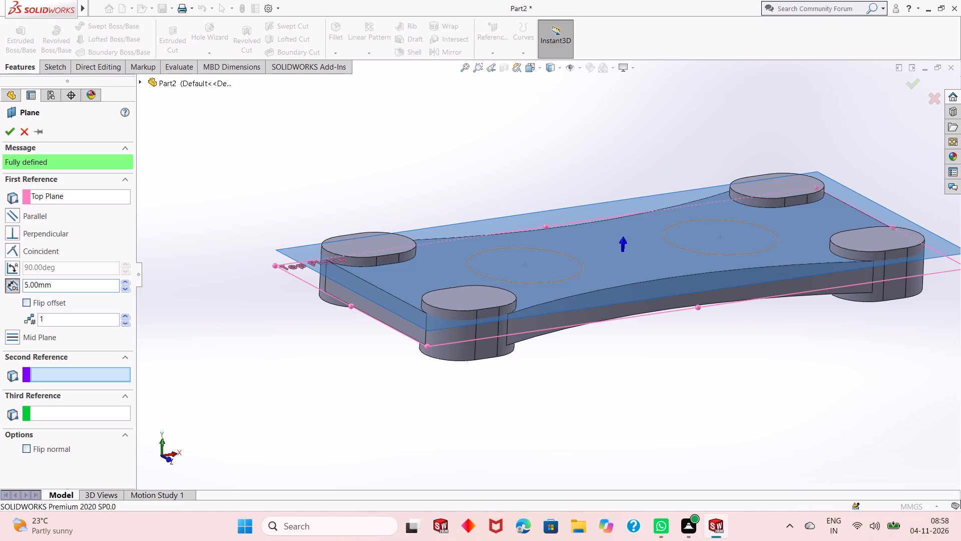
Set the reference plane's offset above the Top Plane to 30 mm and create the plane.
middle_drag(463, 396, 463, 351)
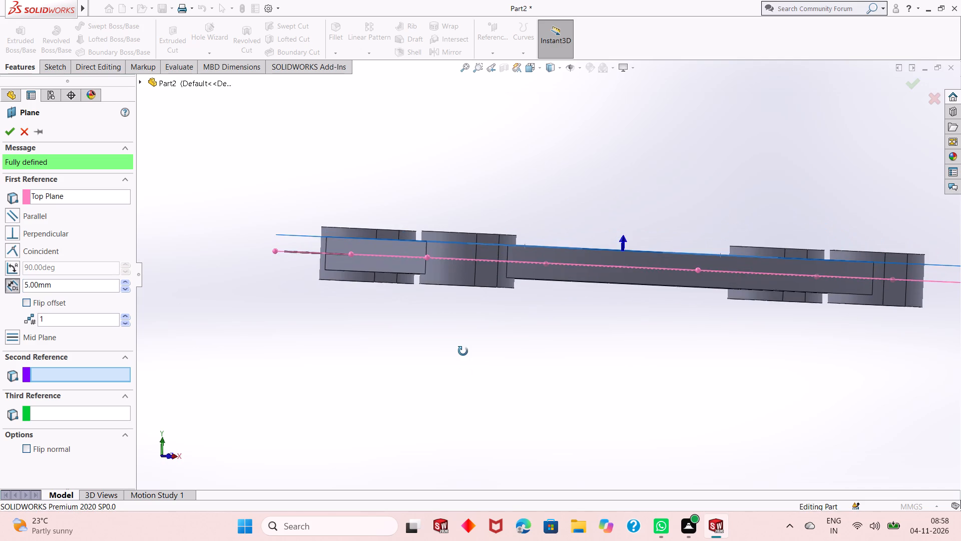
middle_drag(463, 351, 460, 384)
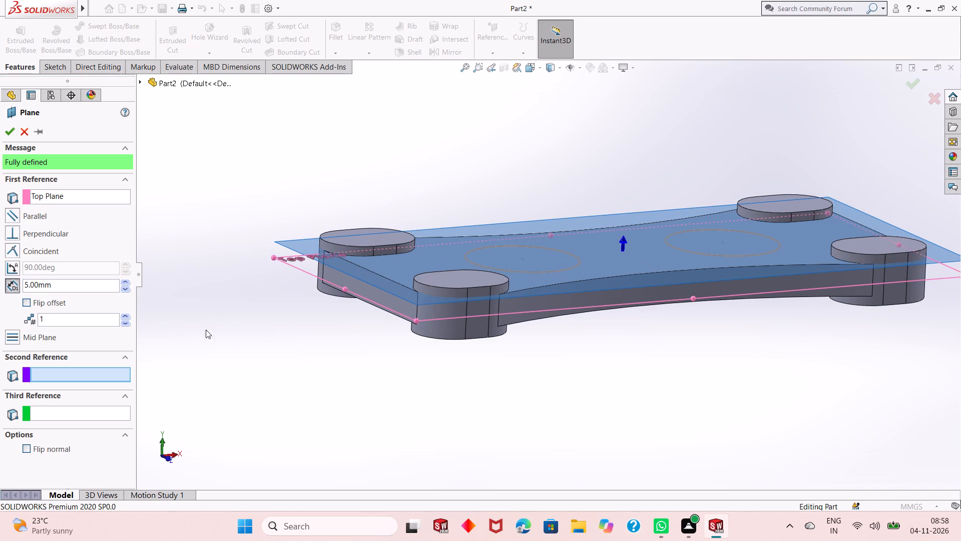
double_click(67, 287)
text(30)
key(Return)
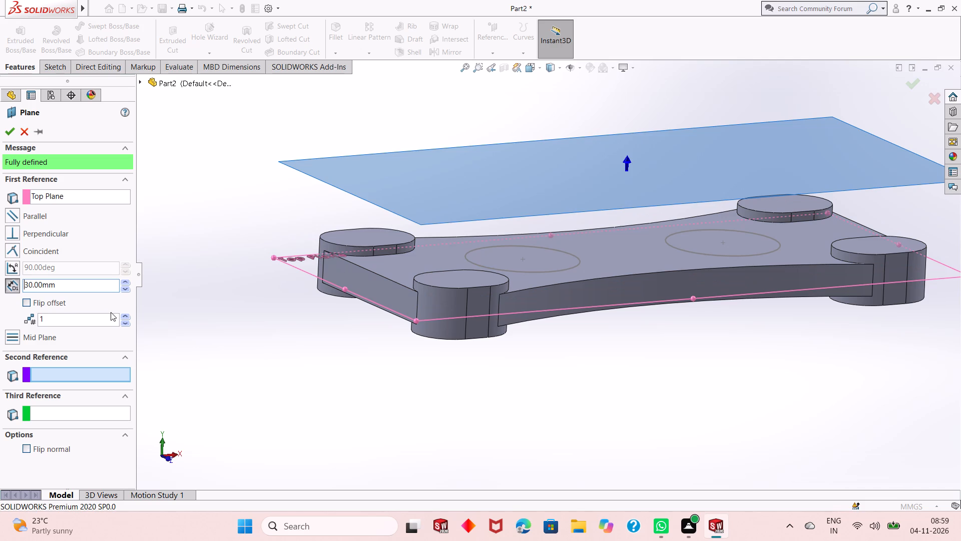
click(6, 133)
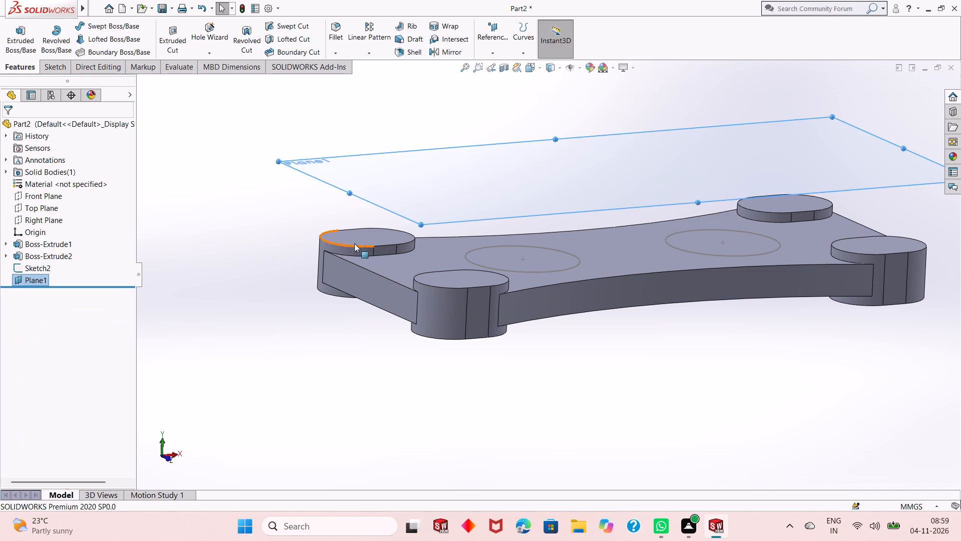
Start a new sketch on the offset reference plane above the plate.
scroll(424, 273, up, 1)
right_click(490, 187)
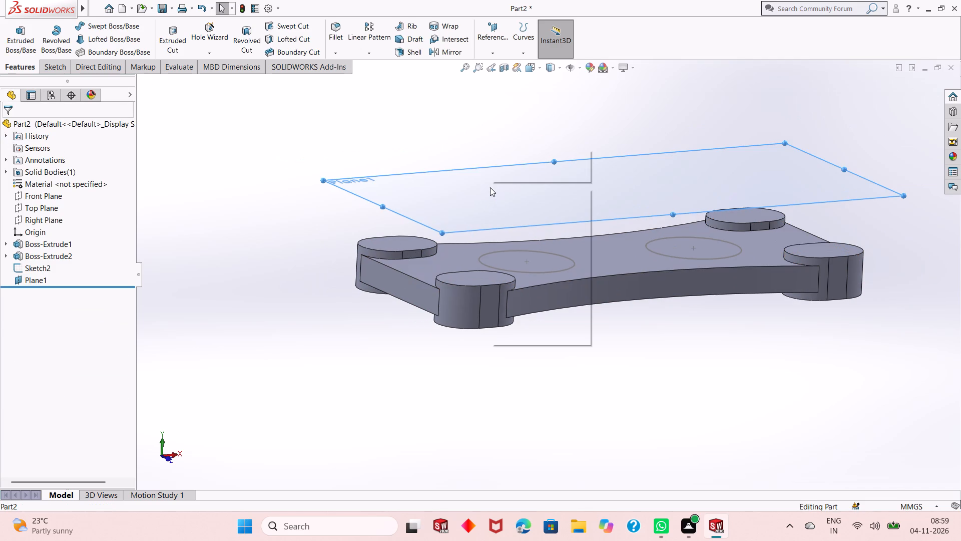
click(514, 176)
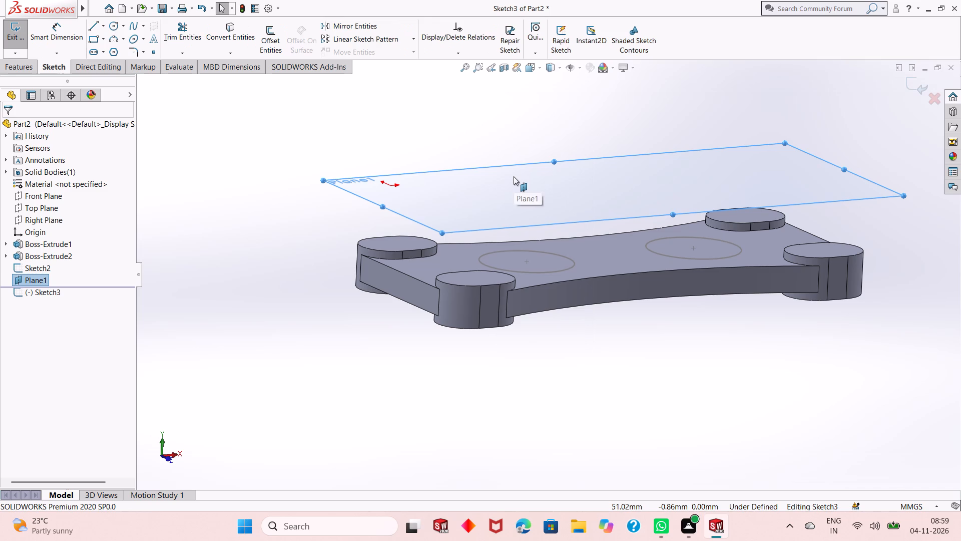
key(ctrl+8)
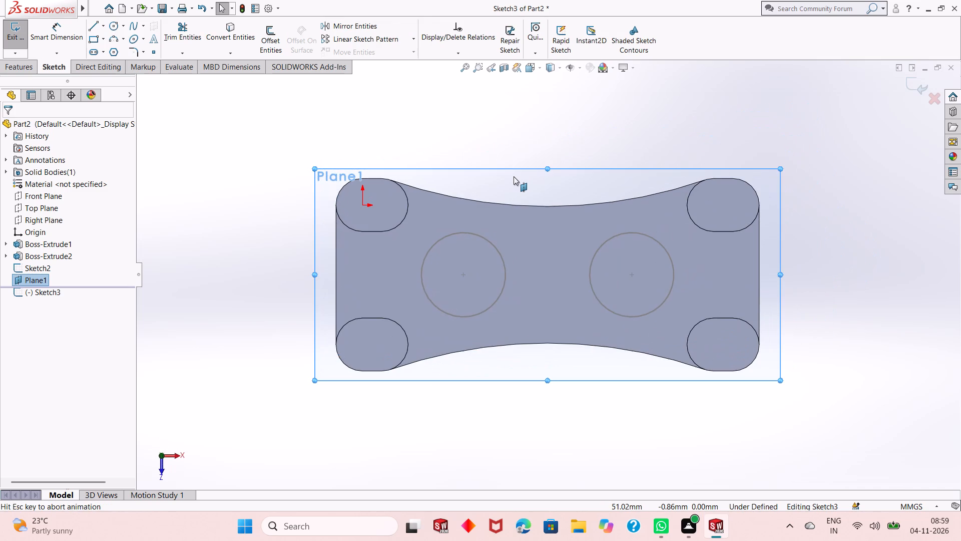
click(538, 140)
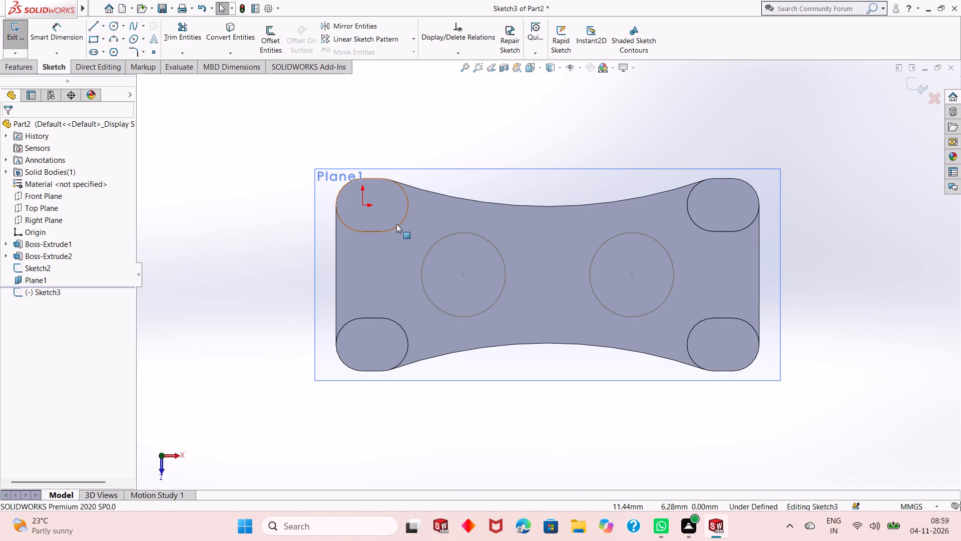
Sketch two circles of about 10.3 mm and 10.5 mm radius, centred on the left and right 35 mm circles' centres.
click(114, 26)
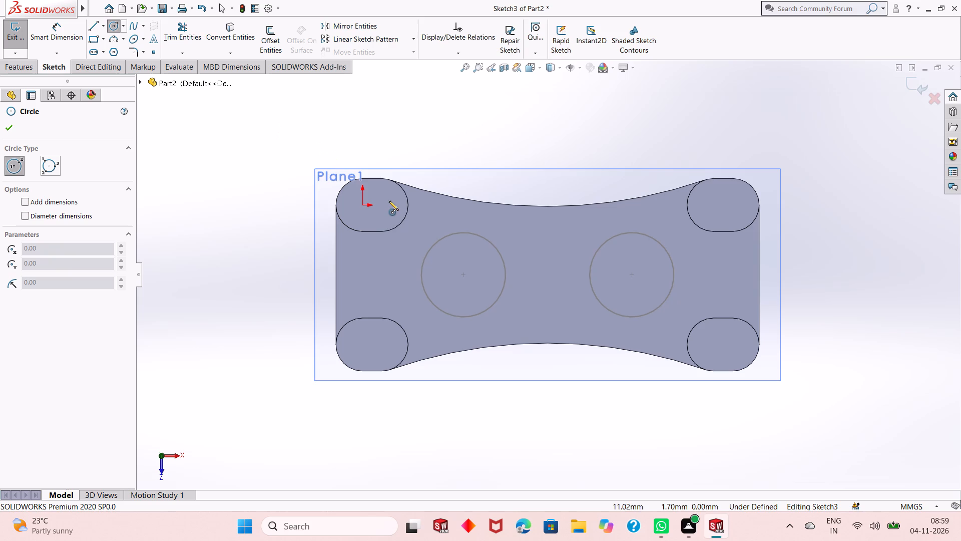
click(464, 274)
click(461, 300)
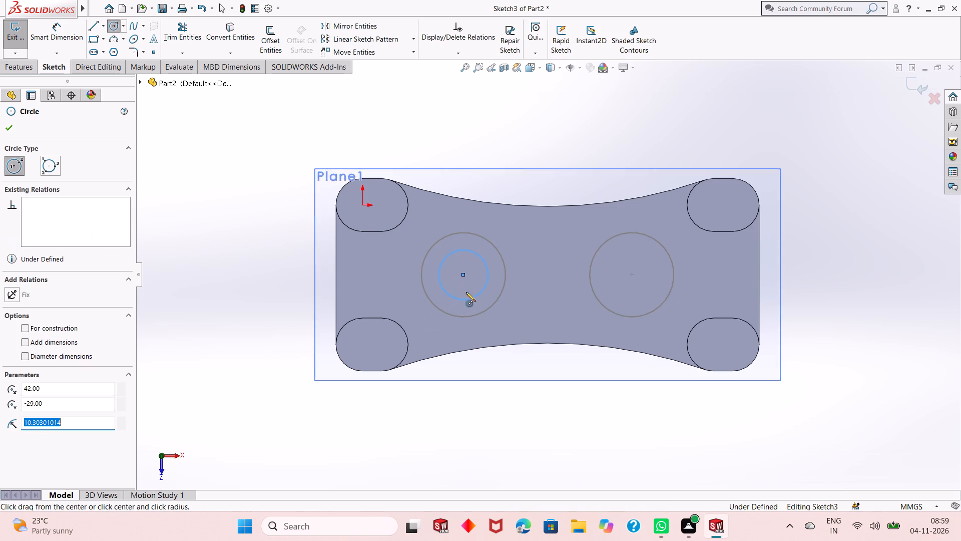
click(631, 275)
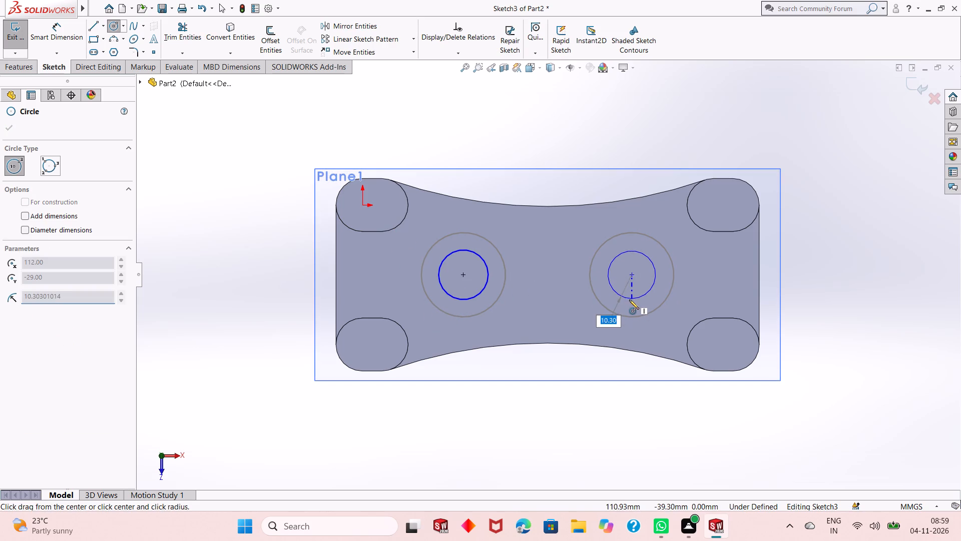
click(629, 300)
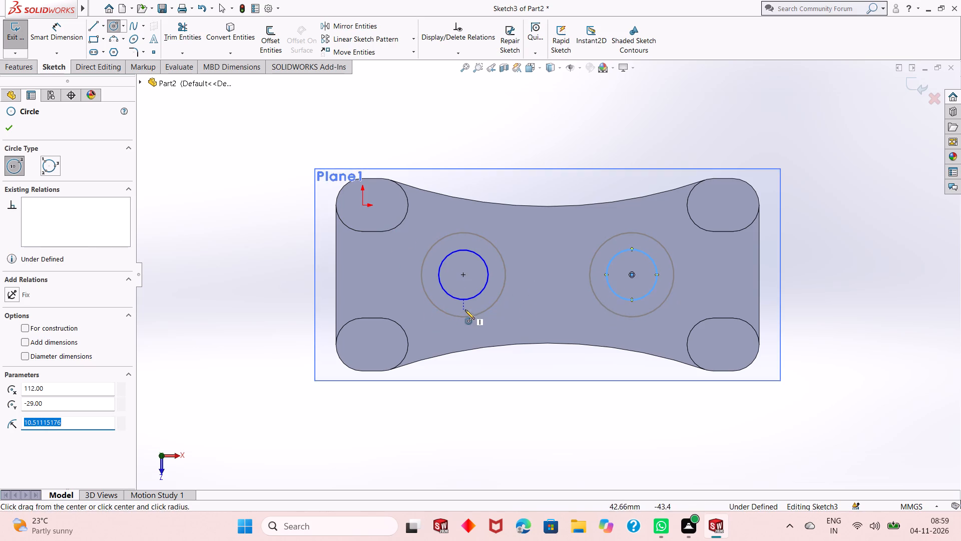
right_click(260, 265)
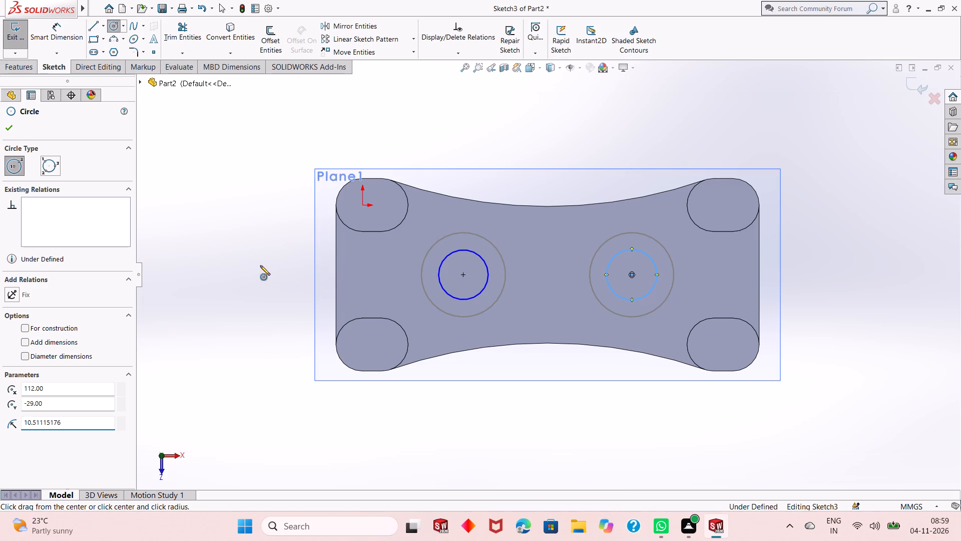
click(275, 276)
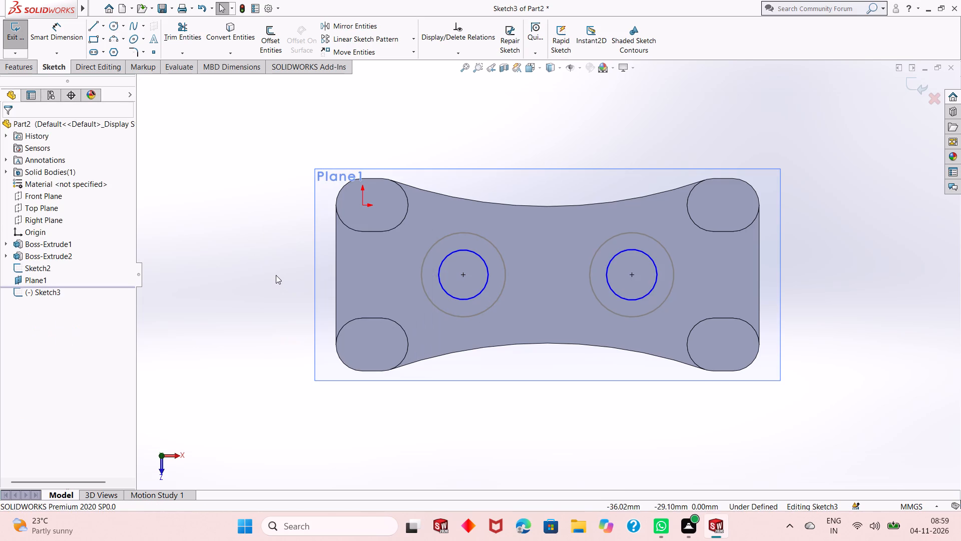
Dimension the left inner circle's diameter at 25 mm.
click(57, 40)
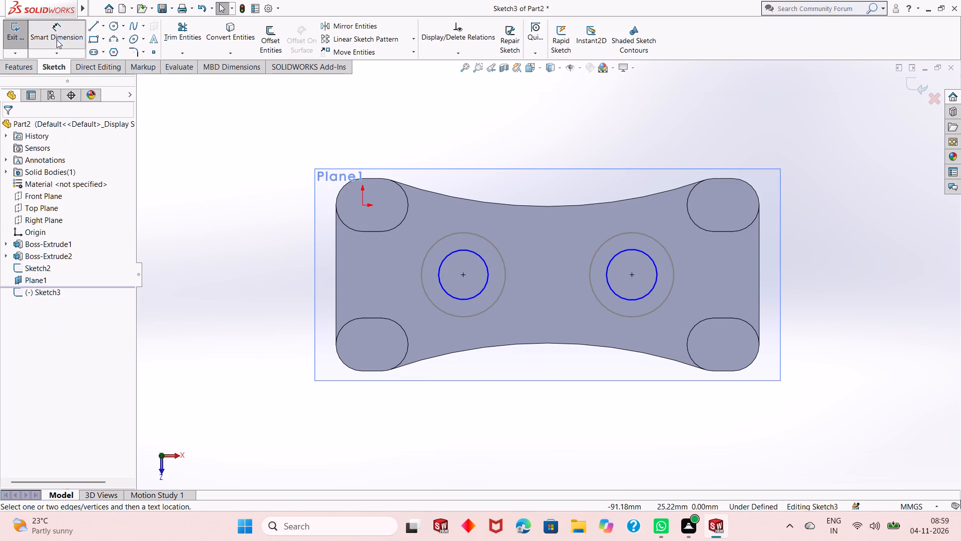
click(456, 300)
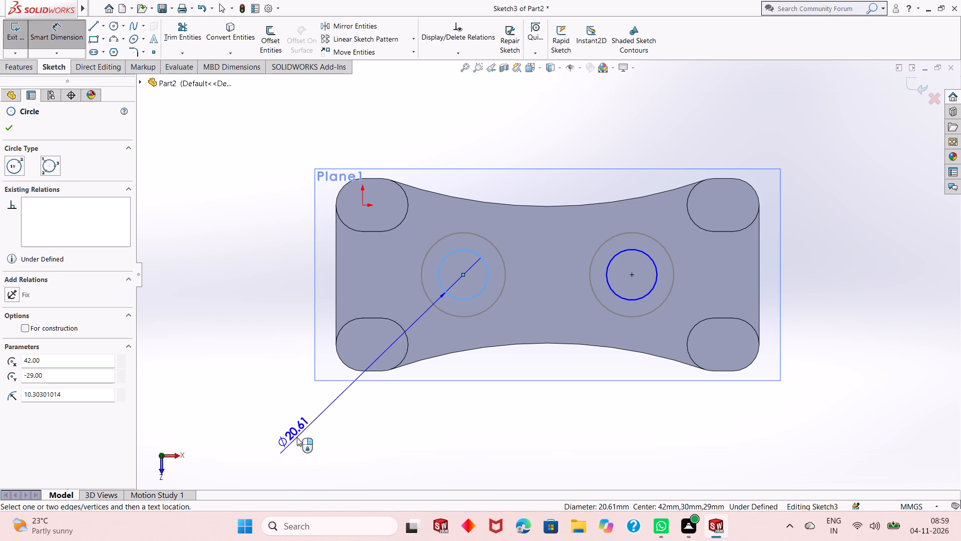
click(297, 437)
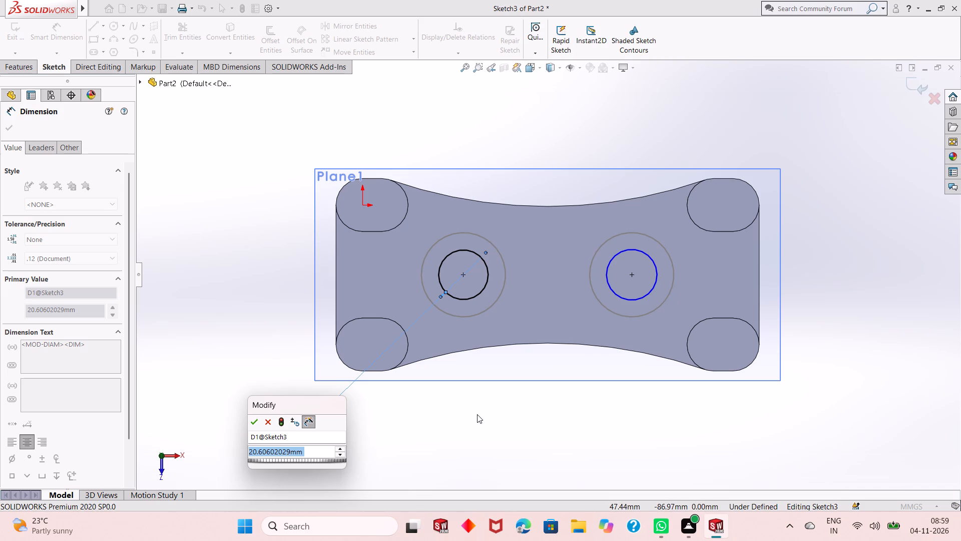
text(25)
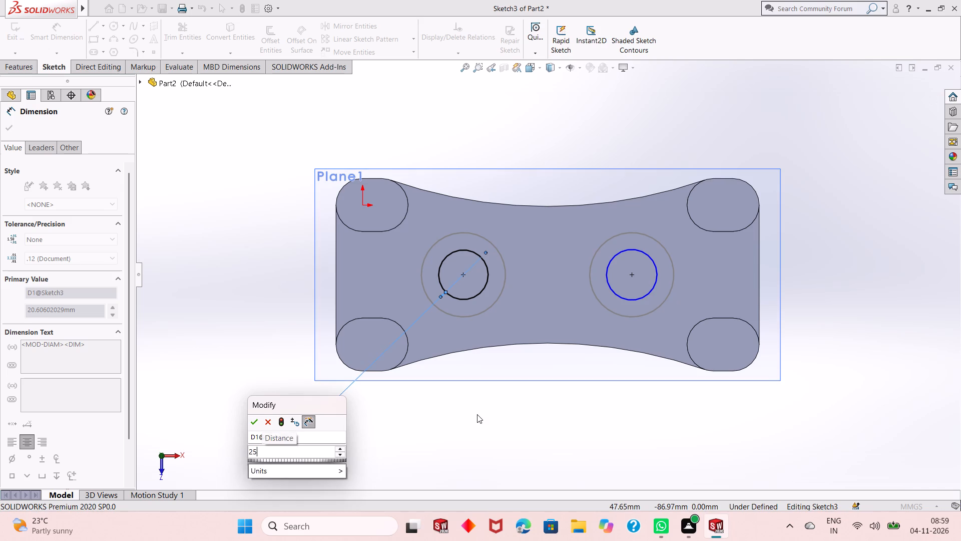
key(Return)
right_click(765, 118)
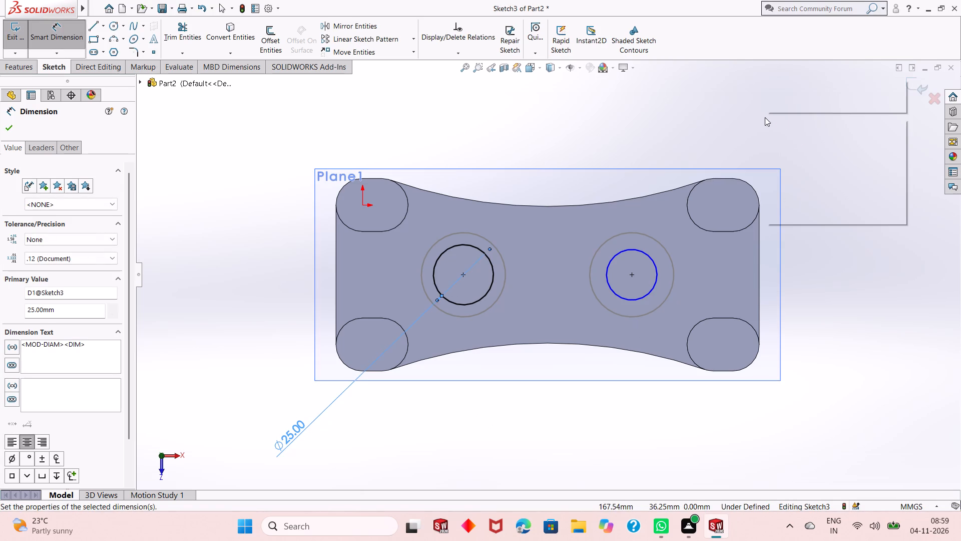
click(818, 154)
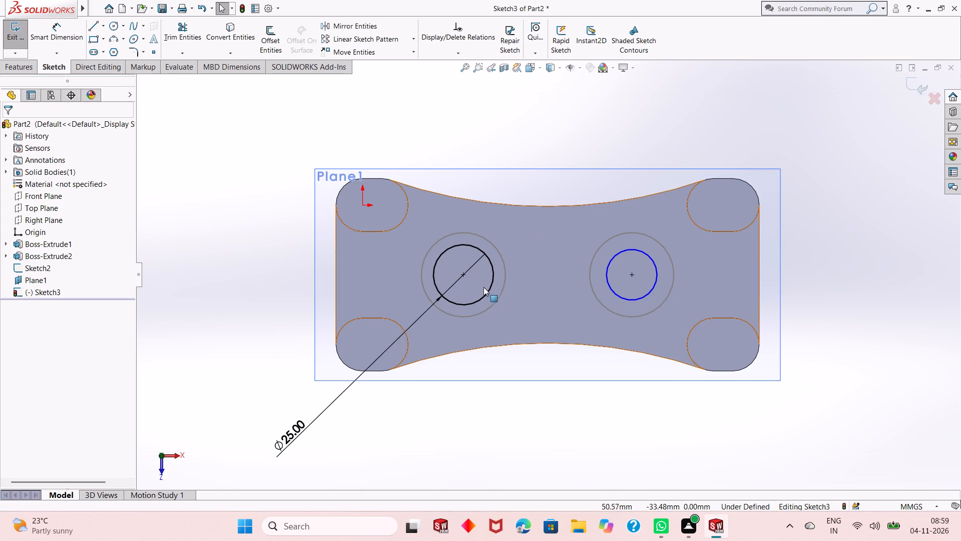
Make the right inner circle equal to the 25 mm left circle with an Equal relation.
click(485, 292)
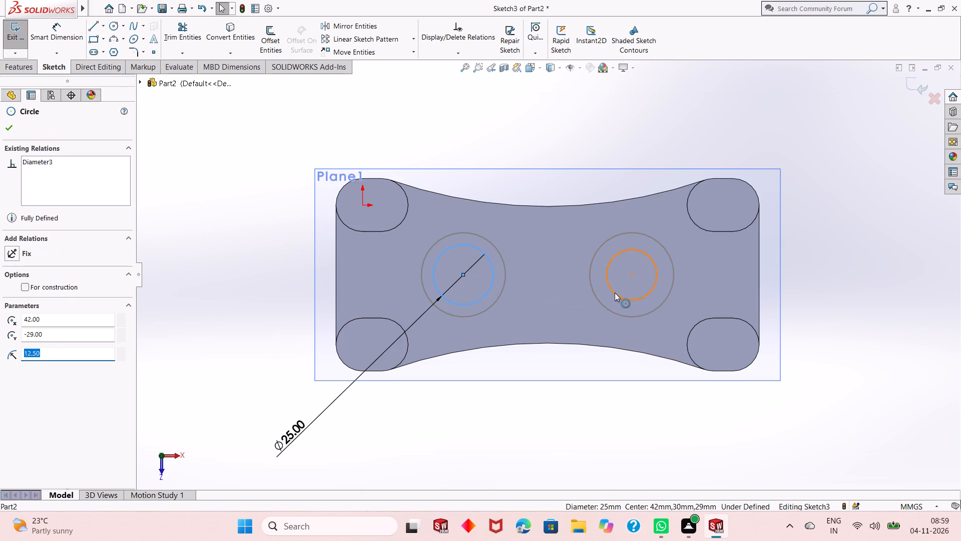
ctrl+click(615, 293)
click(690, 246)
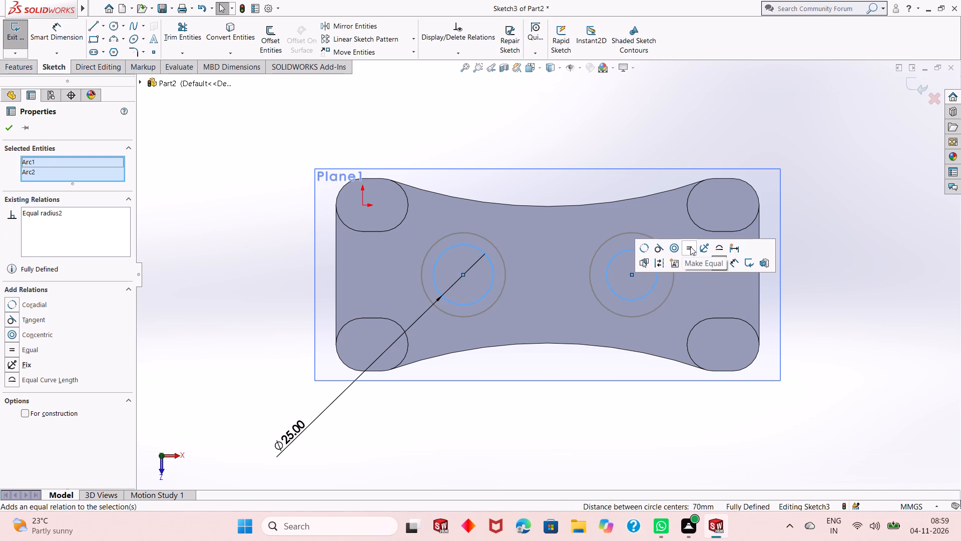
click(9, 126)
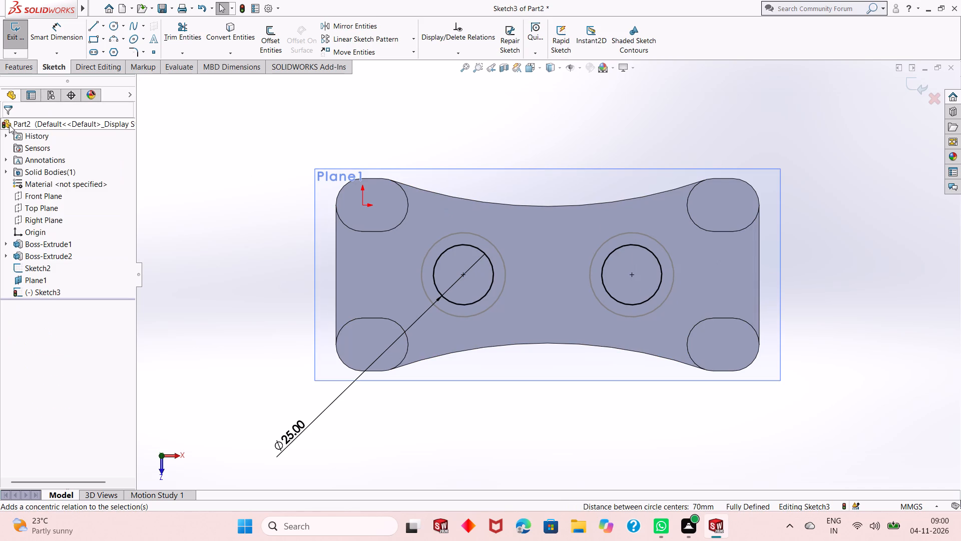
Finish and exit the sketch containing the two 25 mm circles on the offset plane.
click(912, 88)
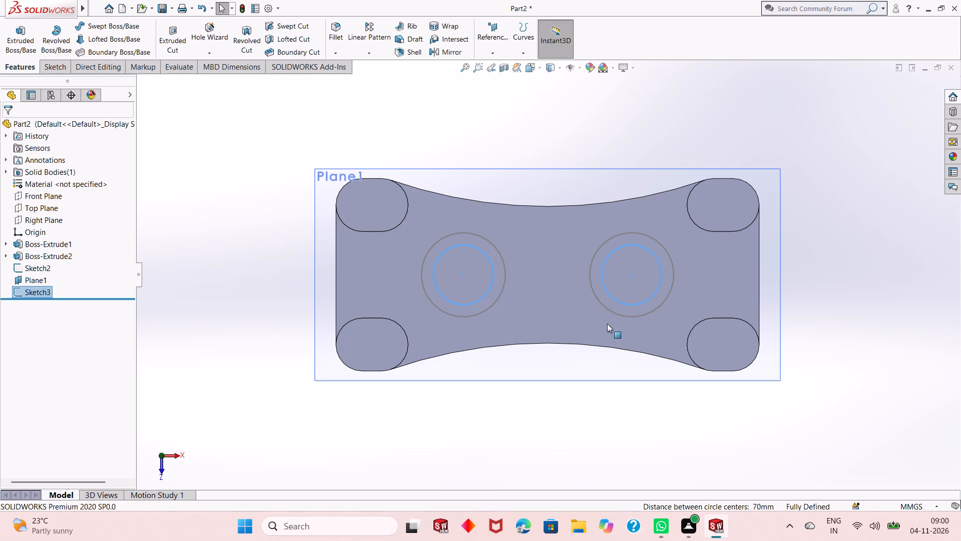
click(550, 402)
middle_drag(608, 415, 624, 328)
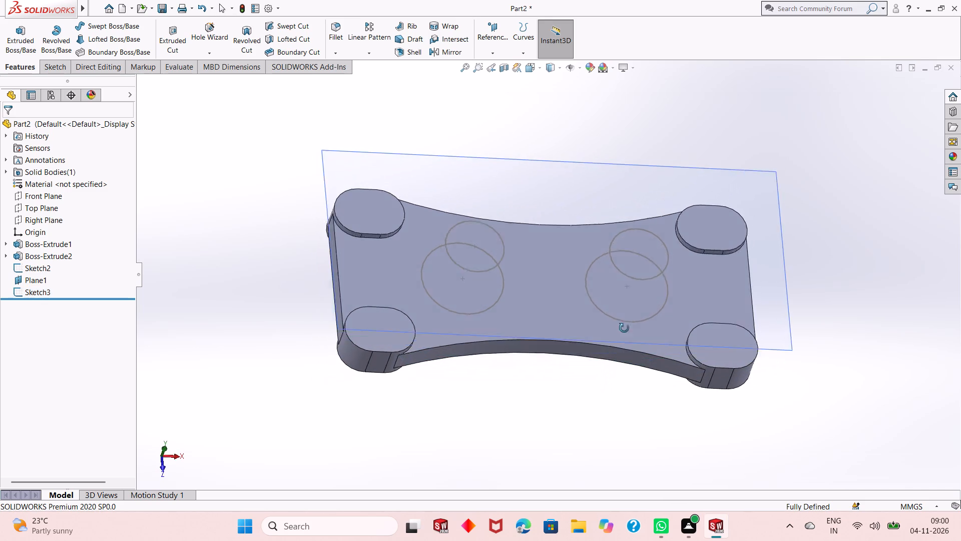
middle_drag(624, 328, 655, 246)
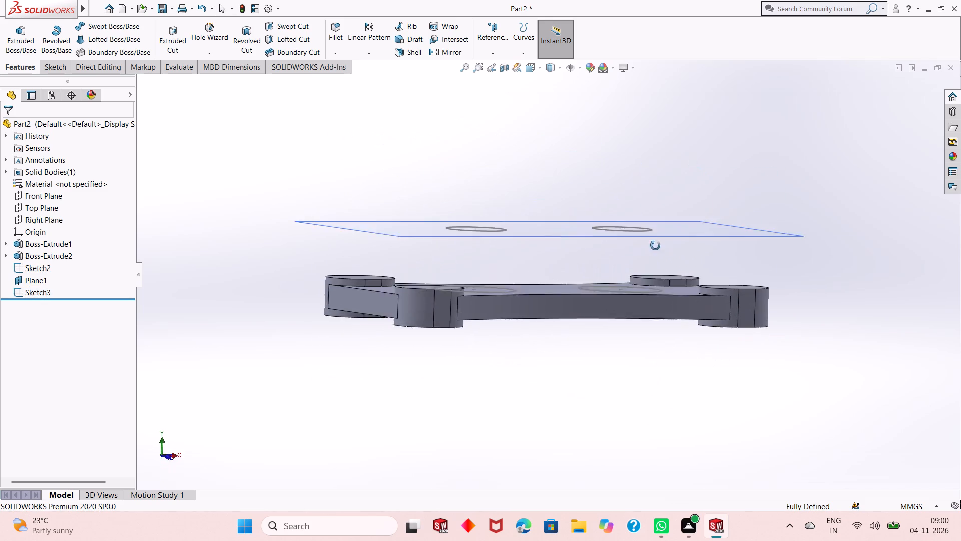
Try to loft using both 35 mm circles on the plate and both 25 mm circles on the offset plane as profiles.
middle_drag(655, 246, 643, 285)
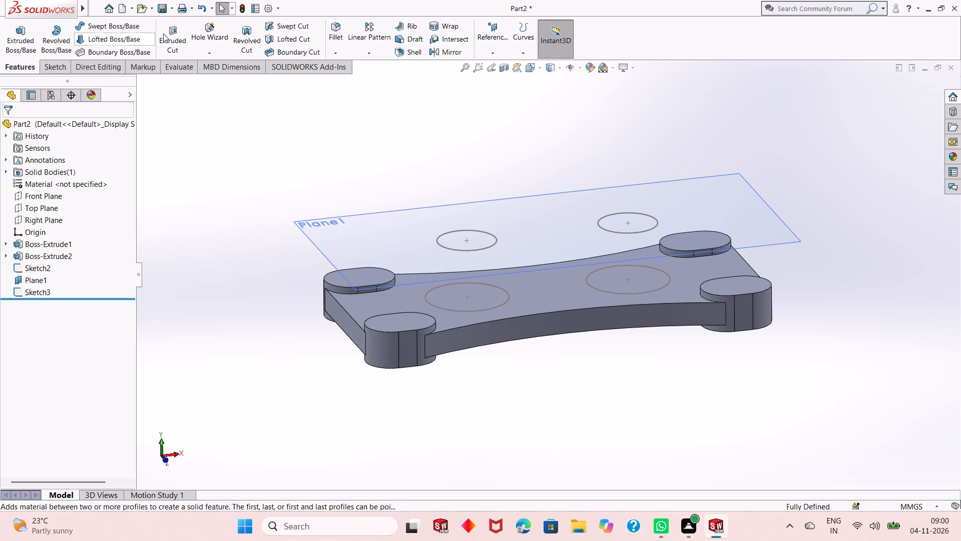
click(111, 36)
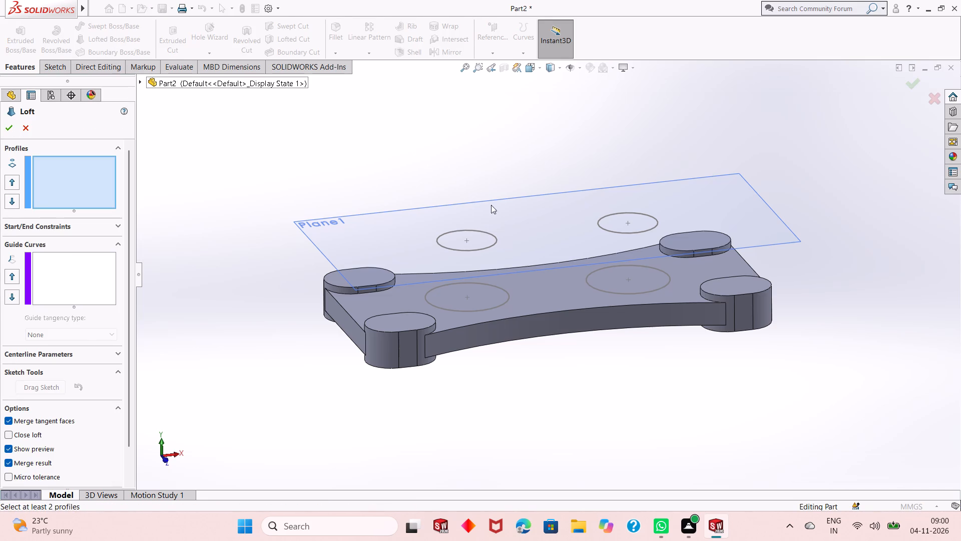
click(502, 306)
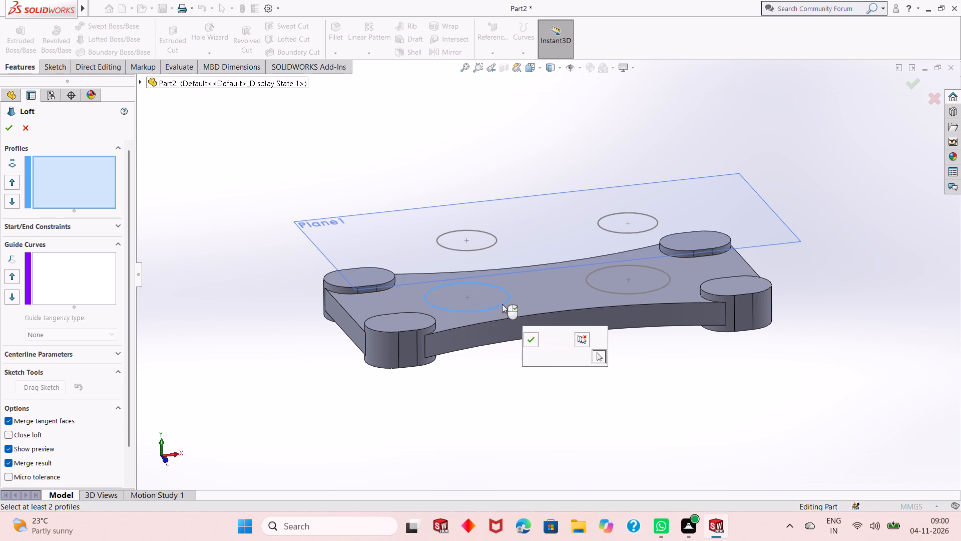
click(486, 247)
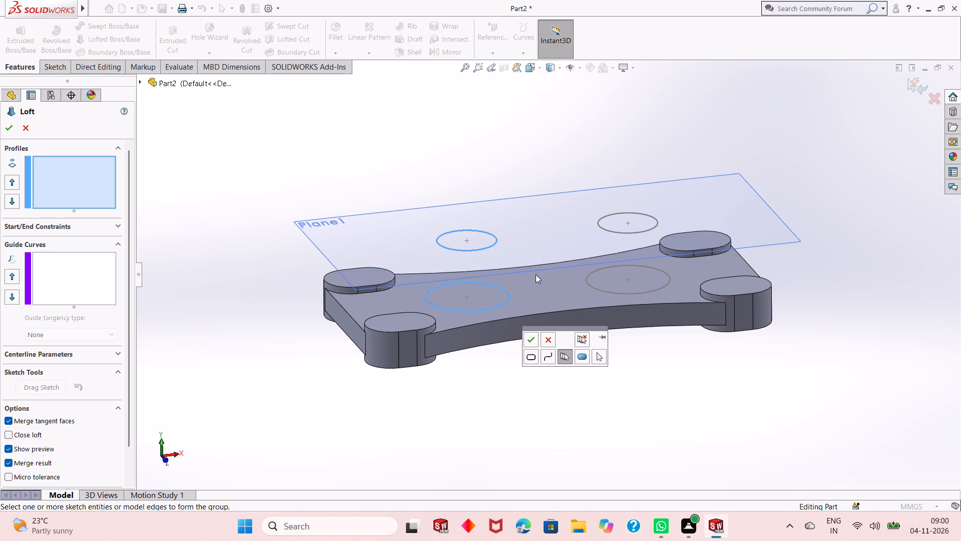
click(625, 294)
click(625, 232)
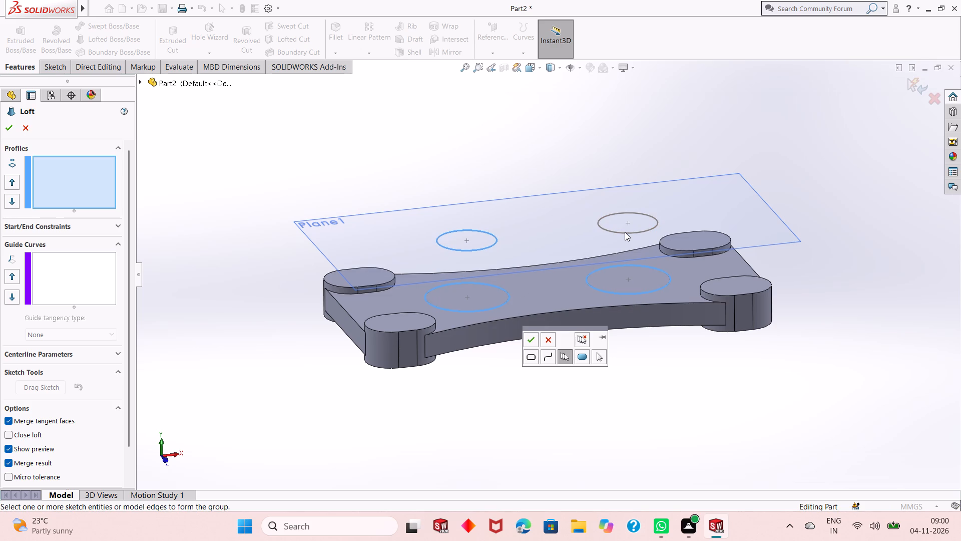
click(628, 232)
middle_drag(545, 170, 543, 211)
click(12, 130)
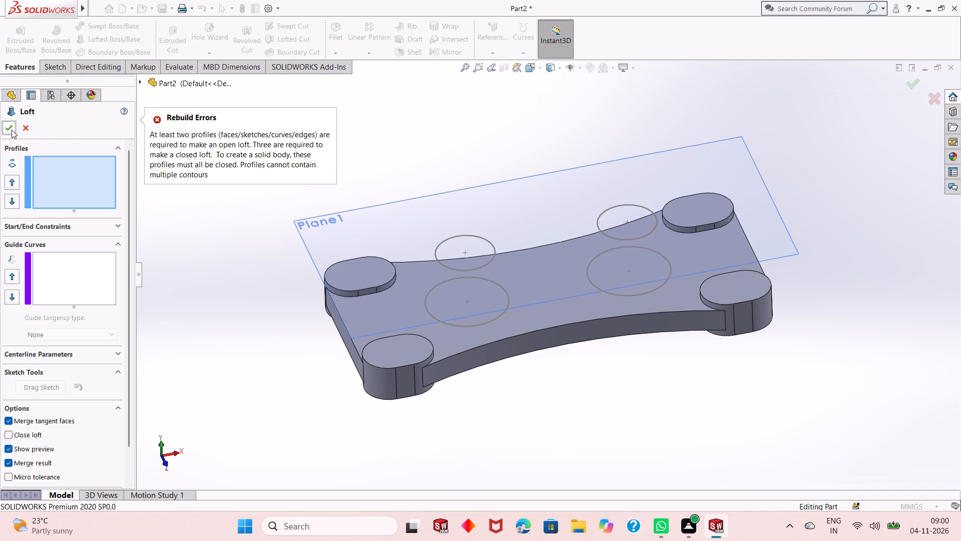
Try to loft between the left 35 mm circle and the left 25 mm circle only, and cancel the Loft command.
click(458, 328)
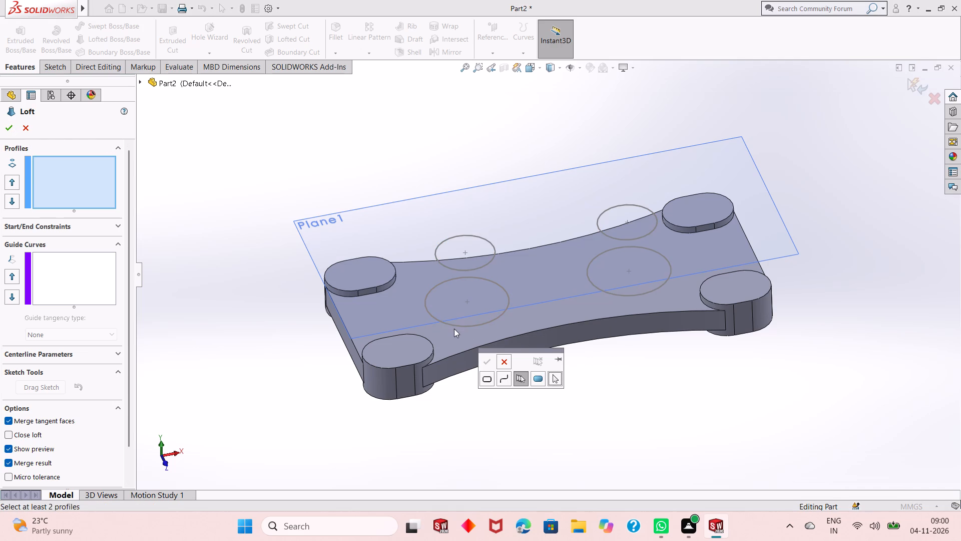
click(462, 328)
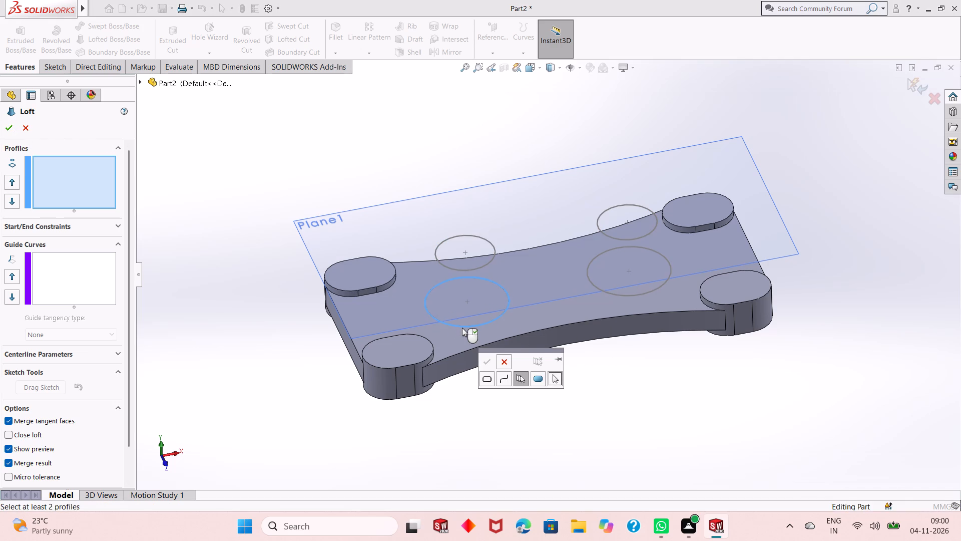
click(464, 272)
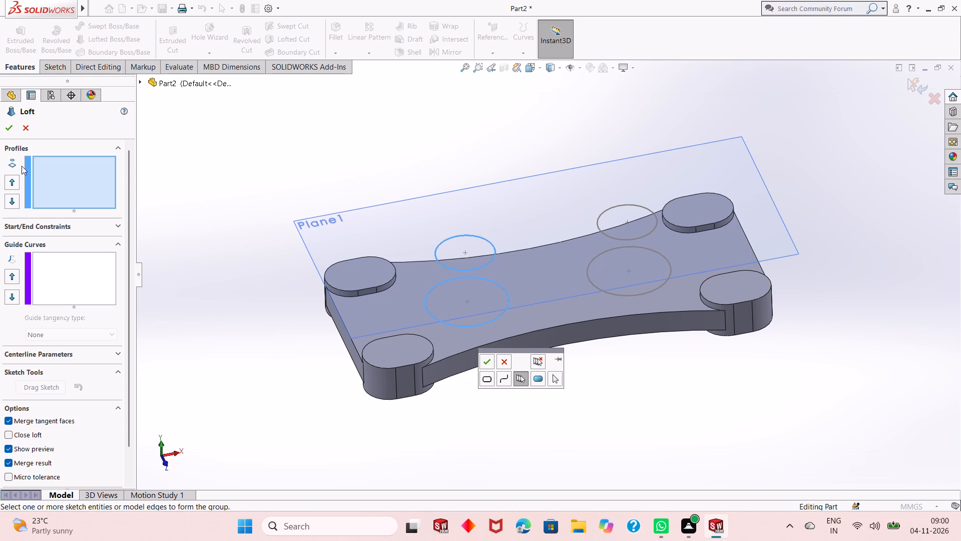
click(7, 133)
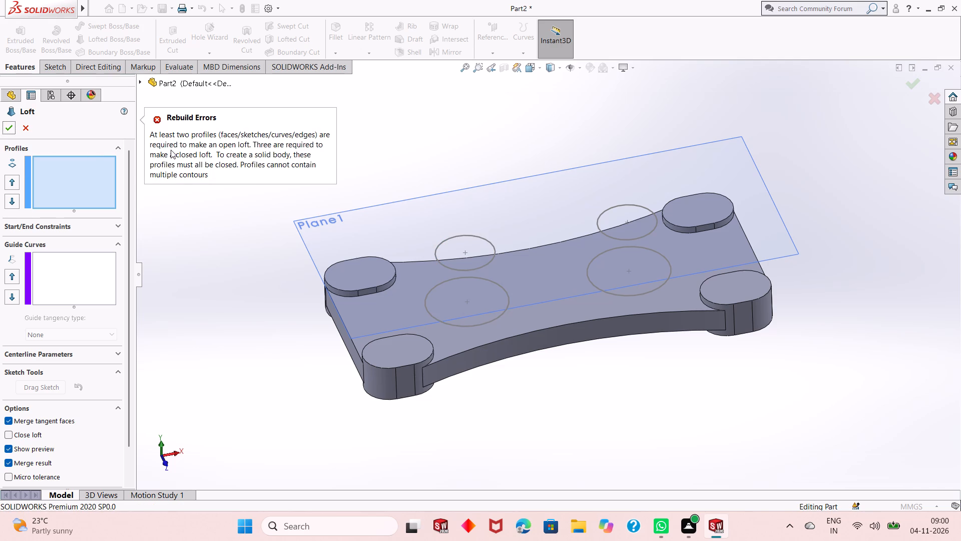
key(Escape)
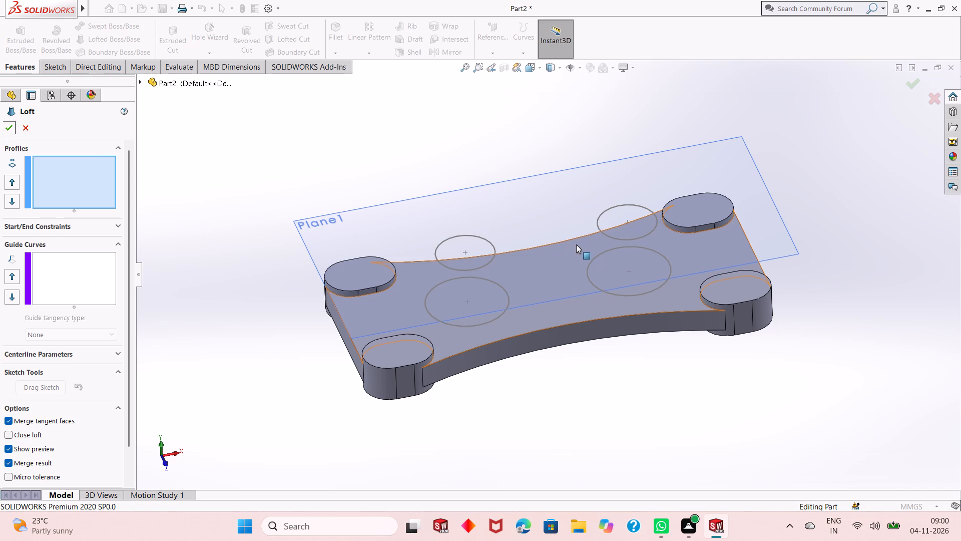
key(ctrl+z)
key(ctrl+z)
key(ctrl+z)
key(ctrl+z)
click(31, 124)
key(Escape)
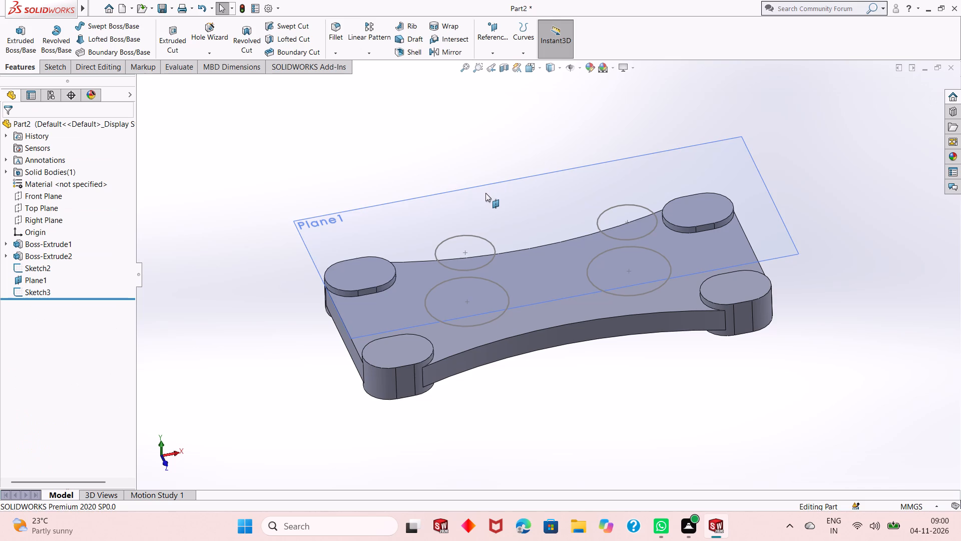
Undo the 25 mm circles' sketch, the offset plane and the base circle edits, back to a single undimensioned circle on the plate.
key(ctrl+z)
key(ctrl+z)
key(ctrl+z)
key(ctrl+z)
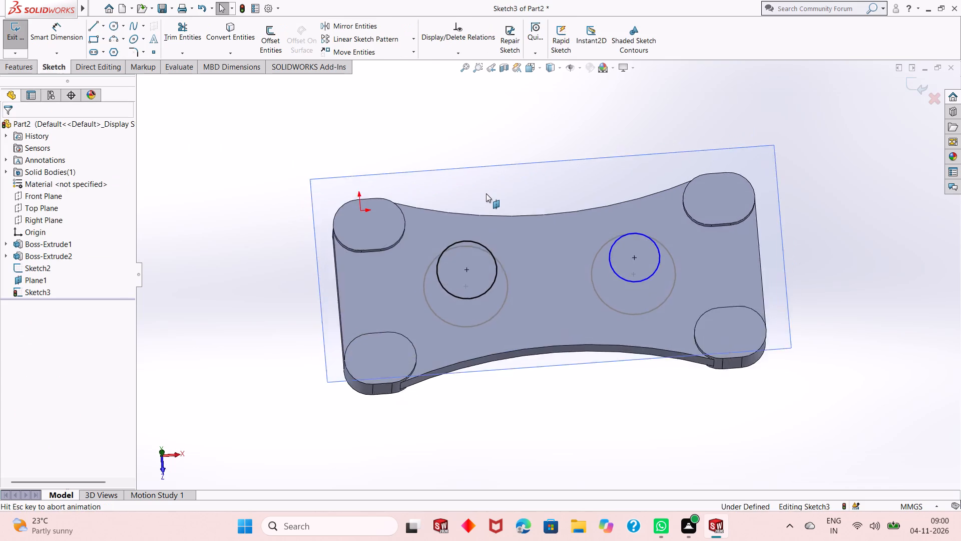
key(ctrl+z)
key(ctrl+z)
key(ctrl+z)
key(ctrl+z)
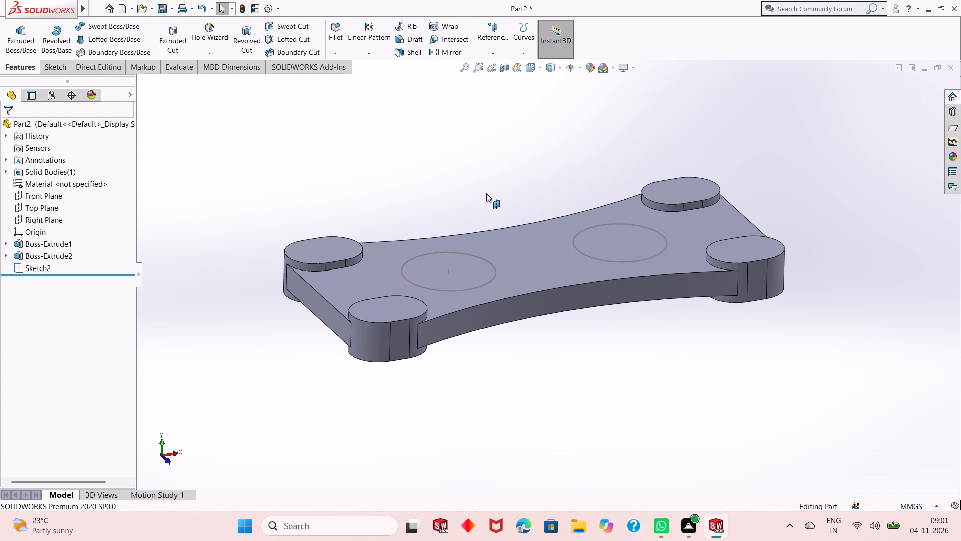
key(ctrl+z)
key(ctrl+z)
key(ctrl+z)
key(ctrl+z)
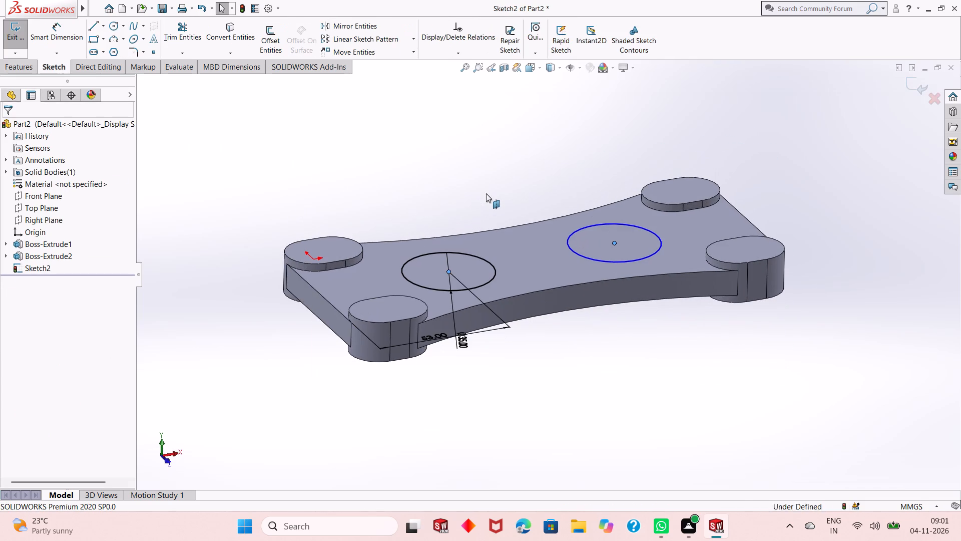
key(ctrl+z)
key(ctrl+z)
key(ctrl+z)
key(ctrl+z)
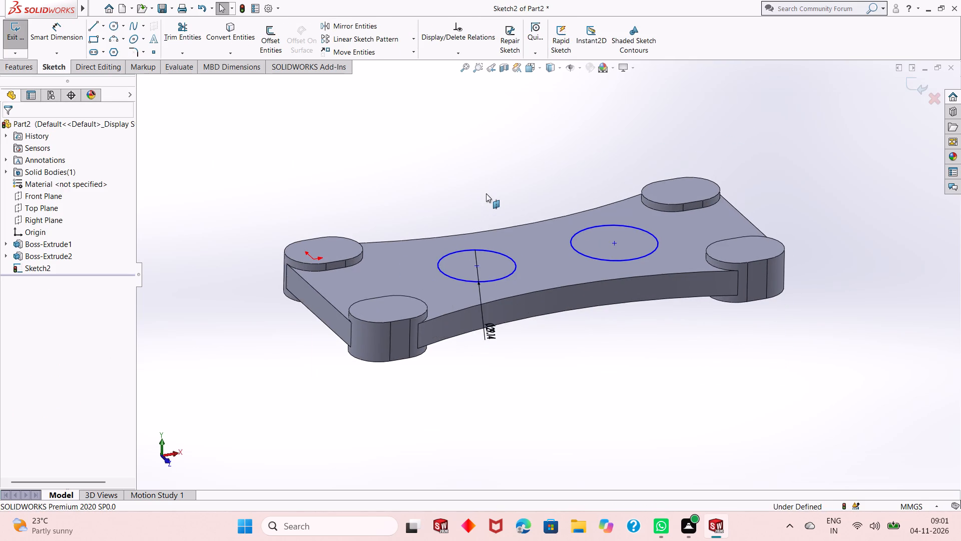
key(ctrl+z)
key(ctrl+z)
key(ctrl+z)
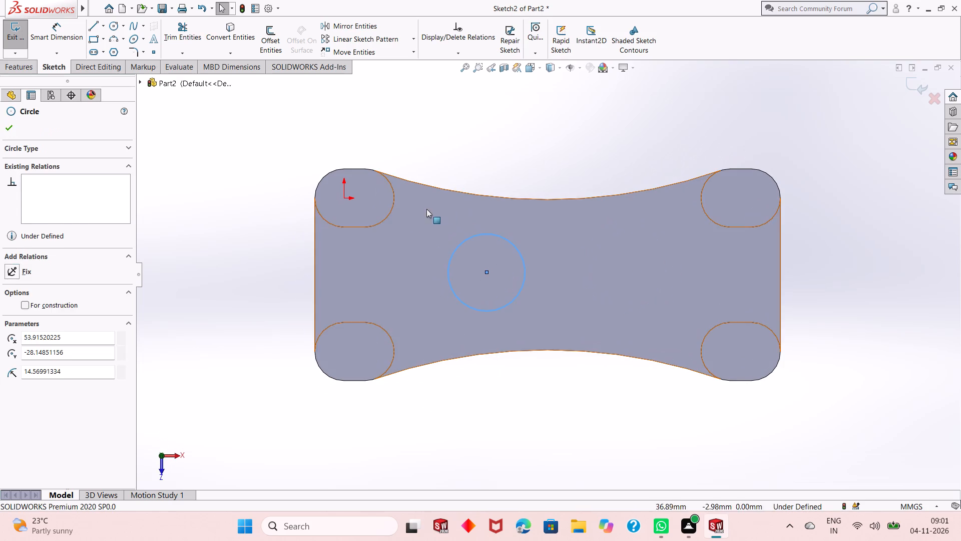
key(Escape)
key(Escape)
Dimension the circle's diameter at 35 mm.
click(72, 32)
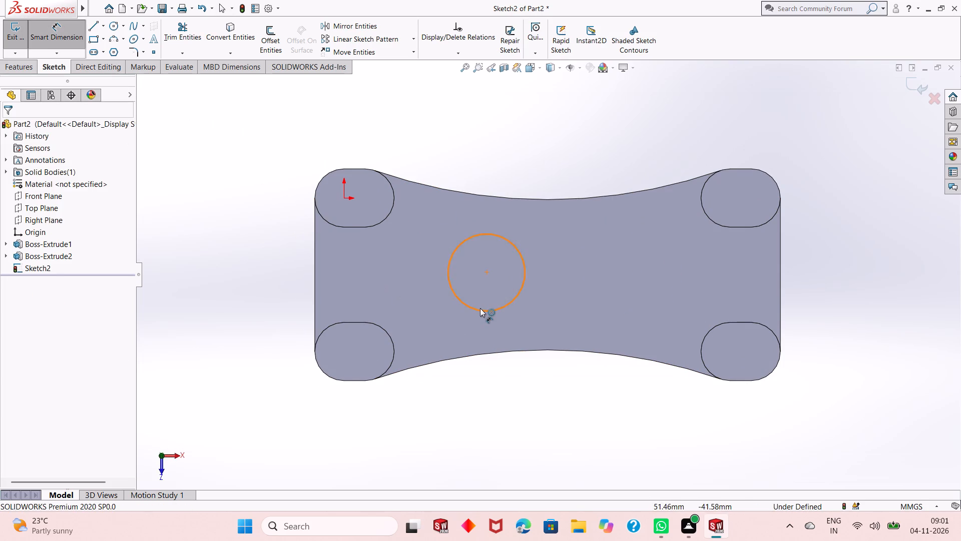
click(480, 308)
click(546, 395)
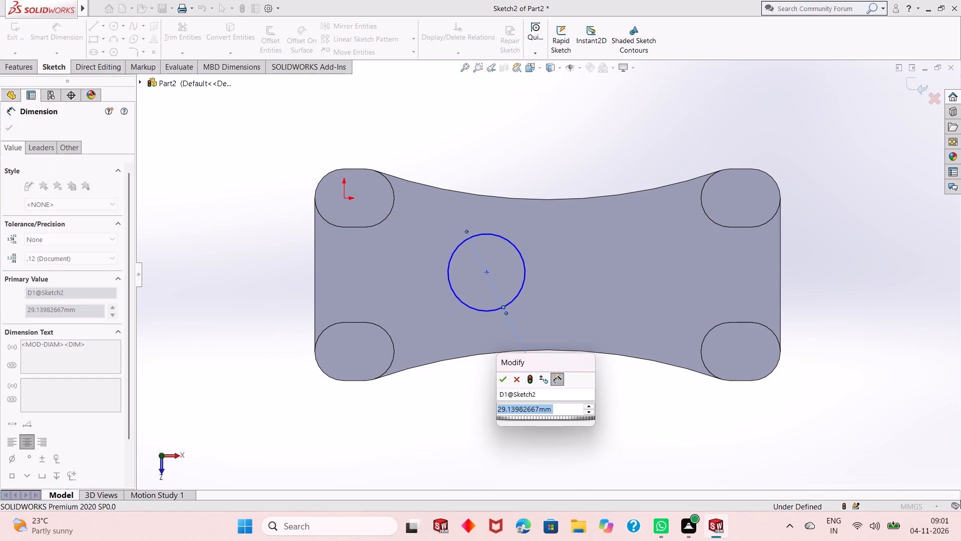
text(35)
key(Return)
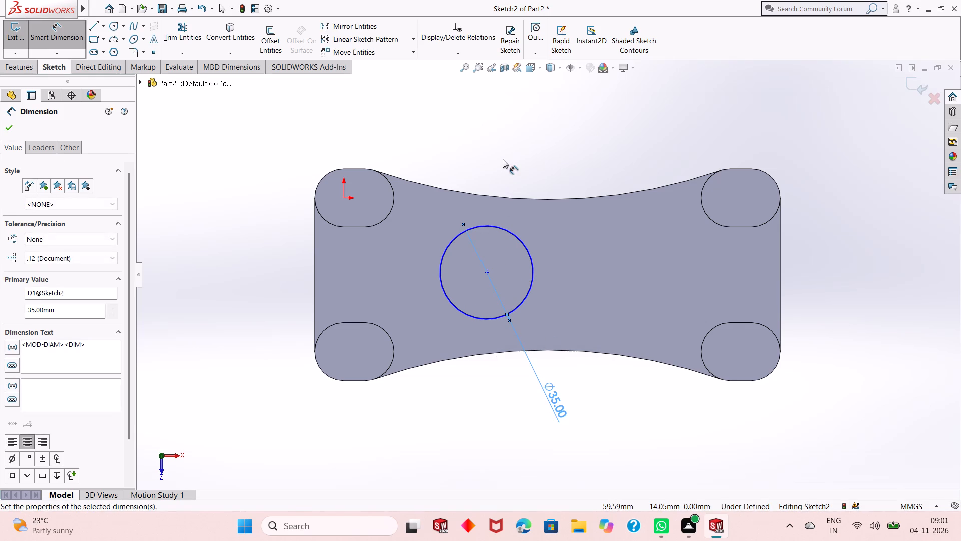
Dimension the circle's centre at 53 mm from the plate's left edge.
click(487, 273)
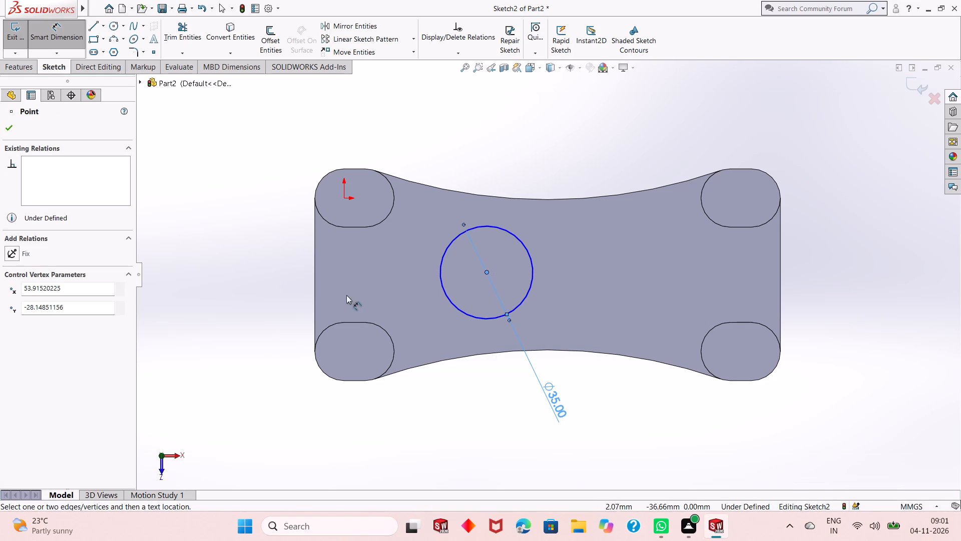
click(315, 288)
click(340, 398)
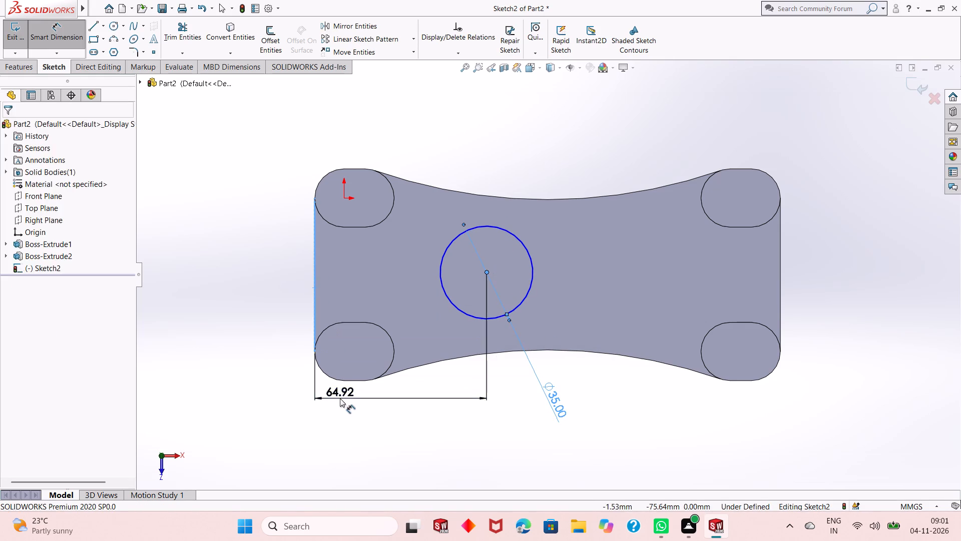
text(53)
key(Return)
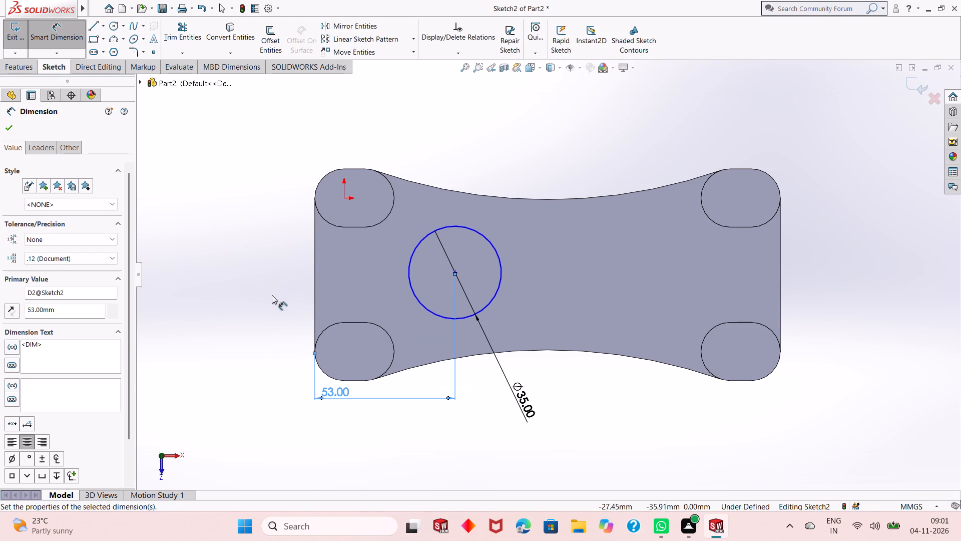
right_click(245, 232)
click(259, 266)
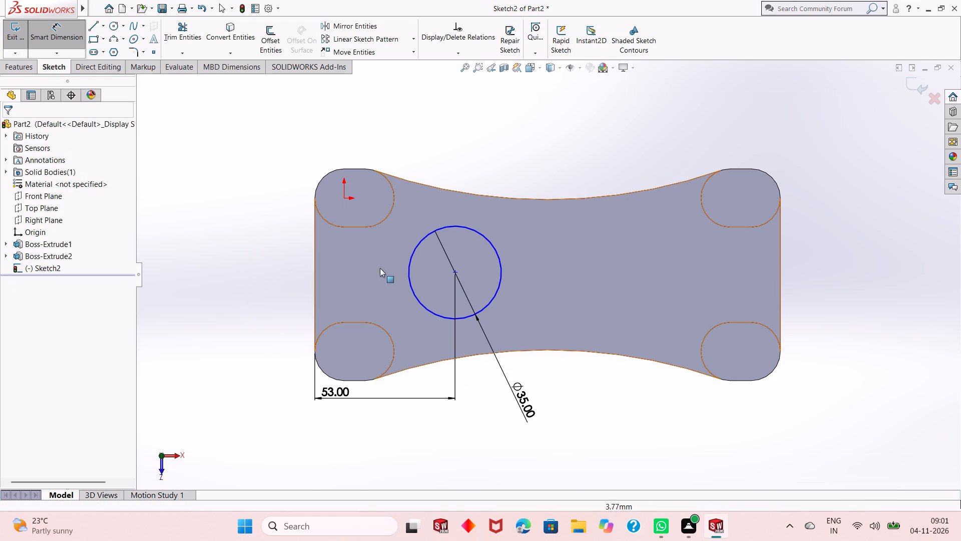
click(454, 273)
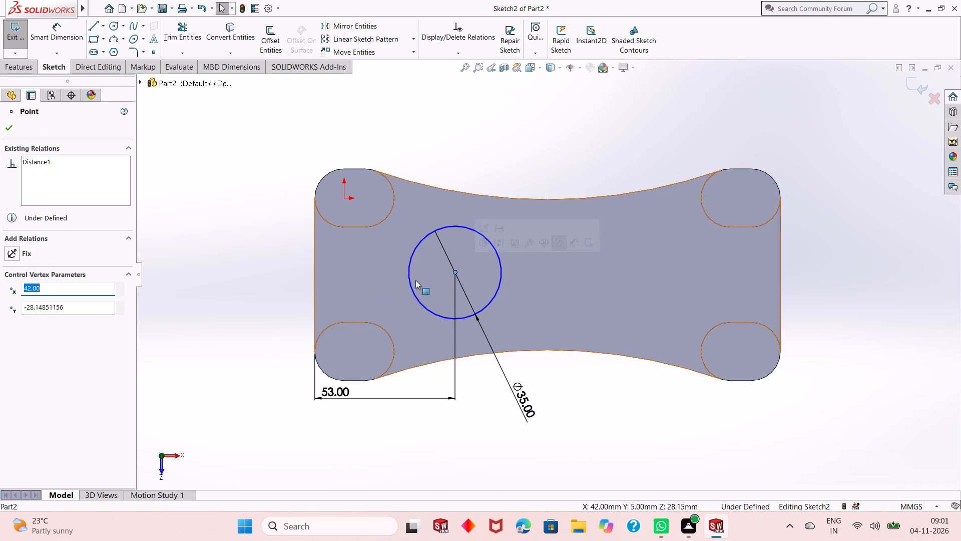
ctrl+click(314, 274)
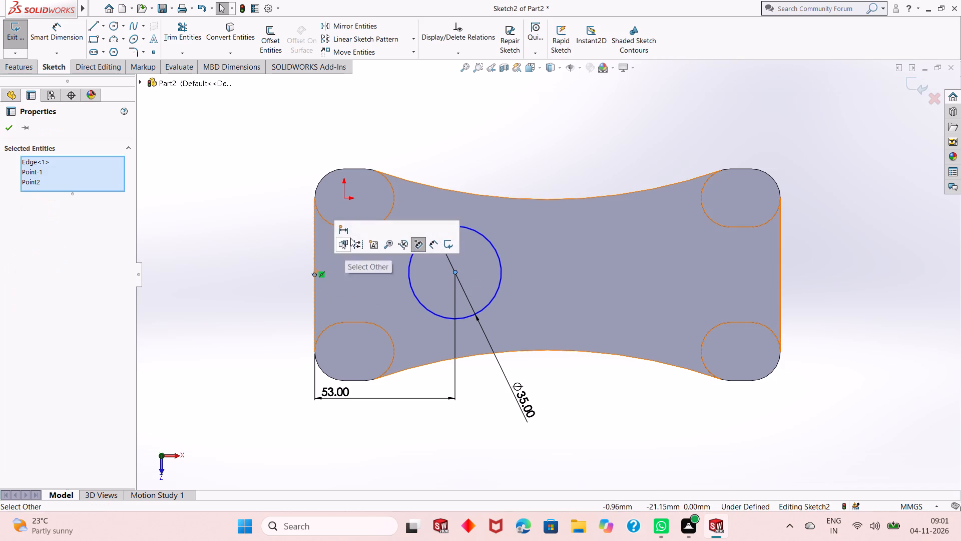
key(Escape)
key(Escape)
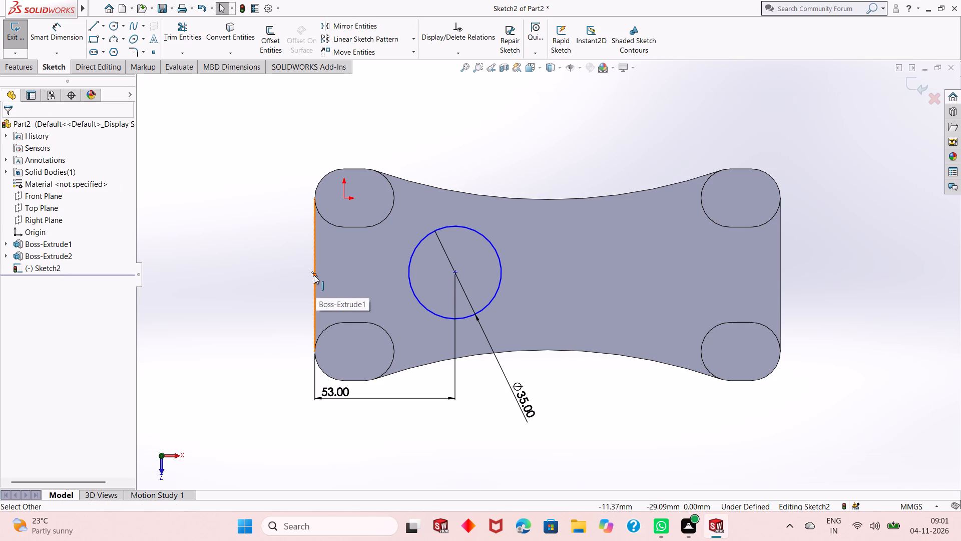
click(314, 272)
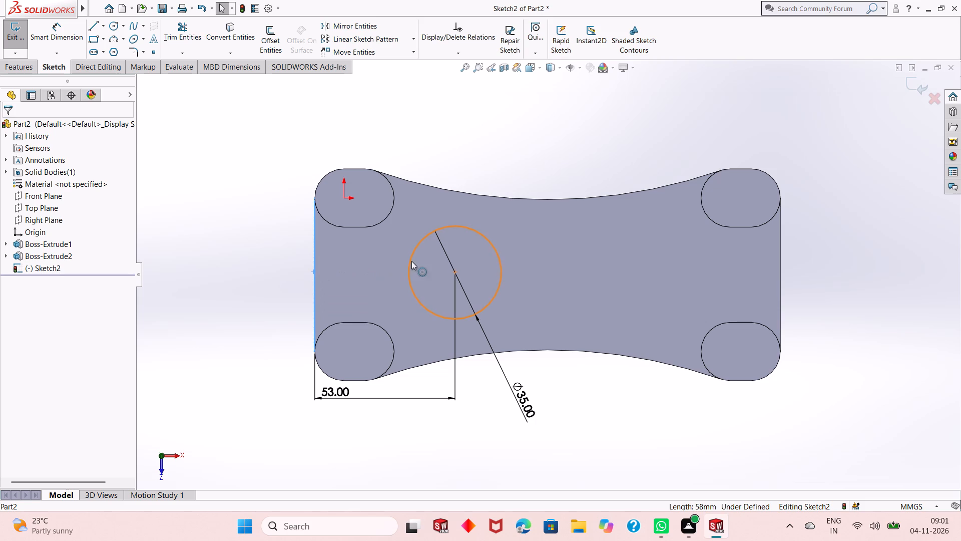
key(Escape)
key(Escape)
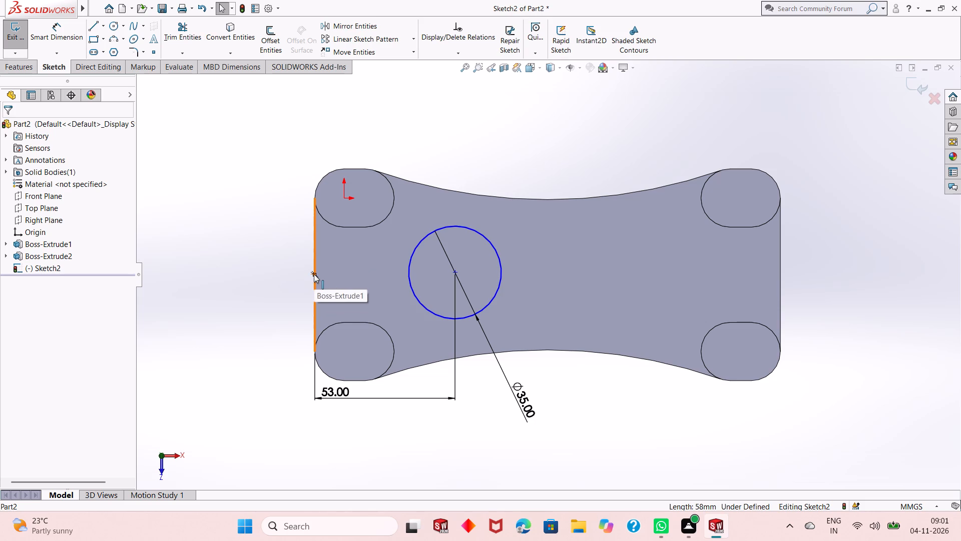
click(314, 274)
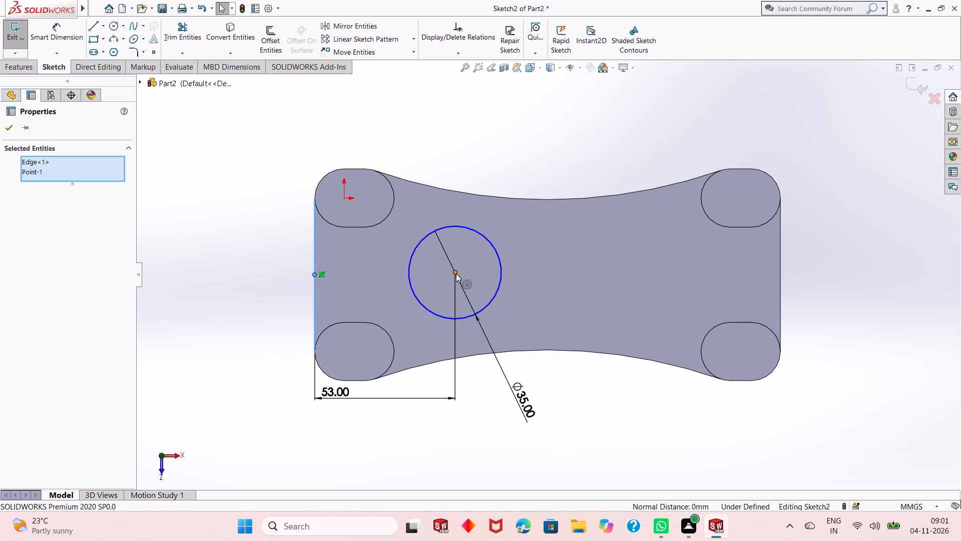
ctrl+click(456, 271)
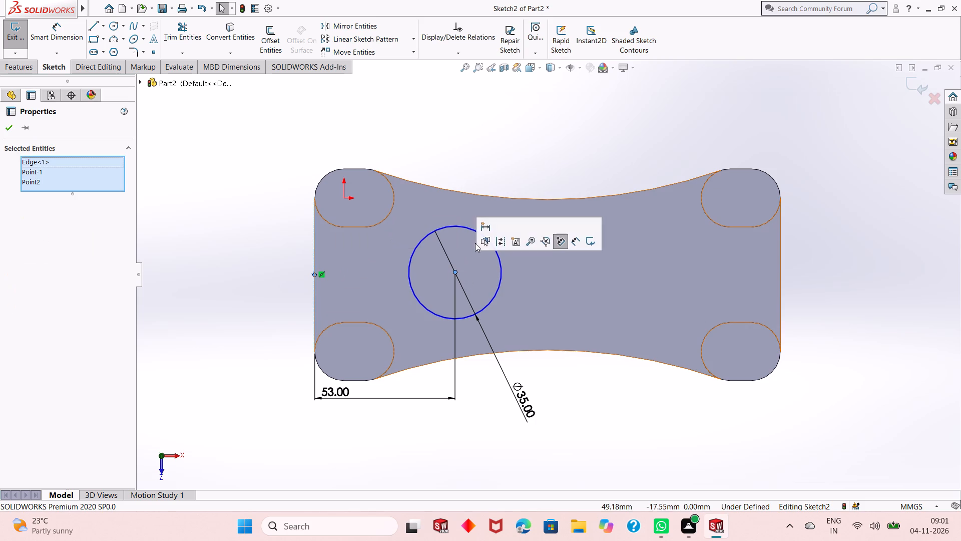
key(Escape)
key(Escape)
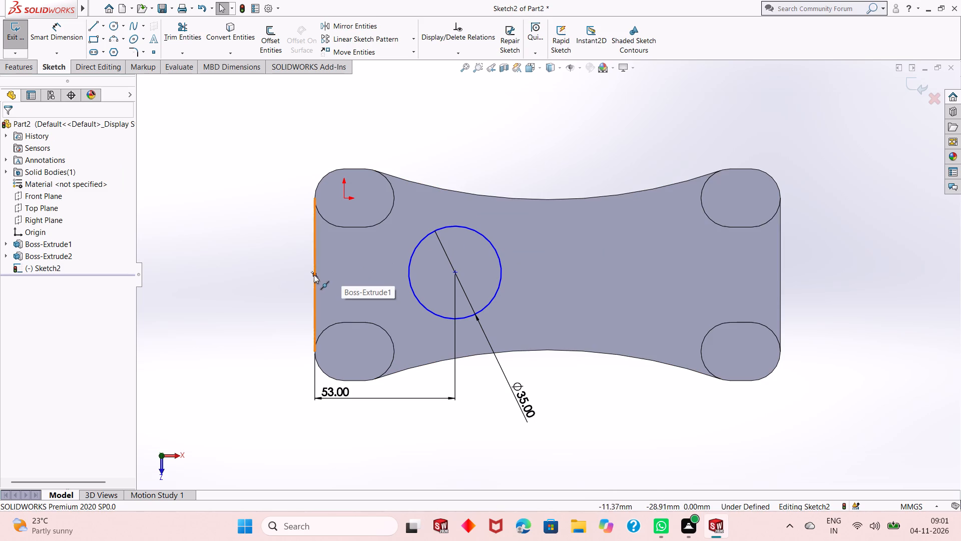
Add a horizontal relation between the 35 mm circle's centre and the midpoint of the plate's left edge, and exit the sketch.
click(314, 275)
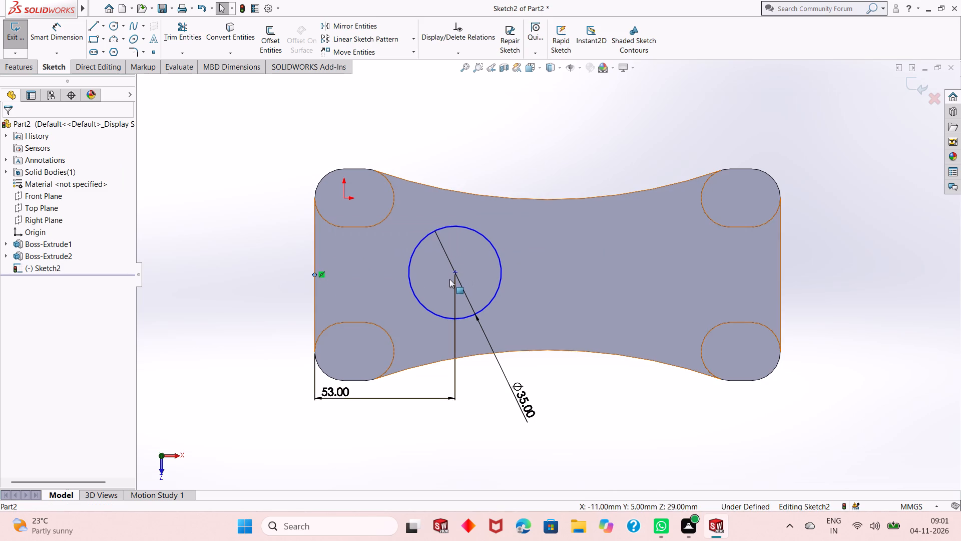
ctrl+click(454, 272)
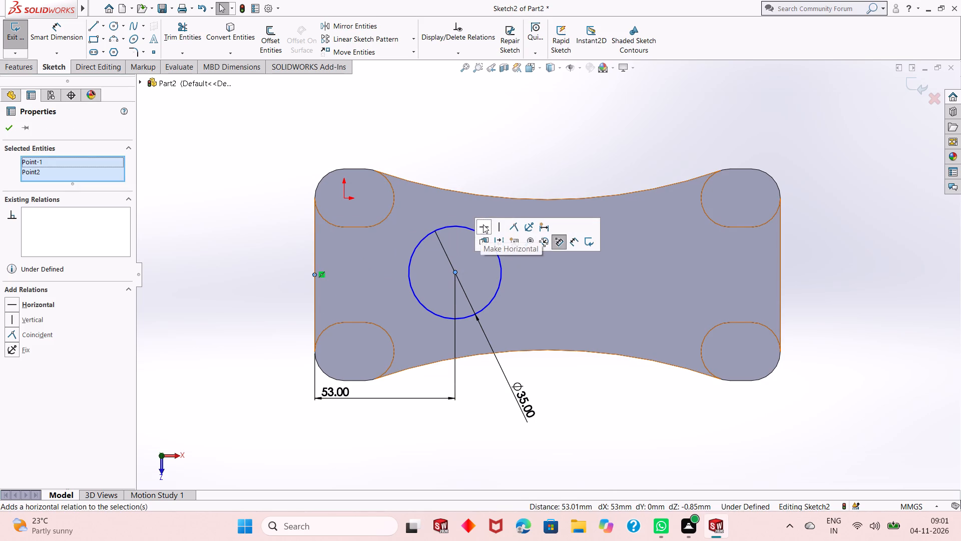
click(483, 224)
key(Escape)
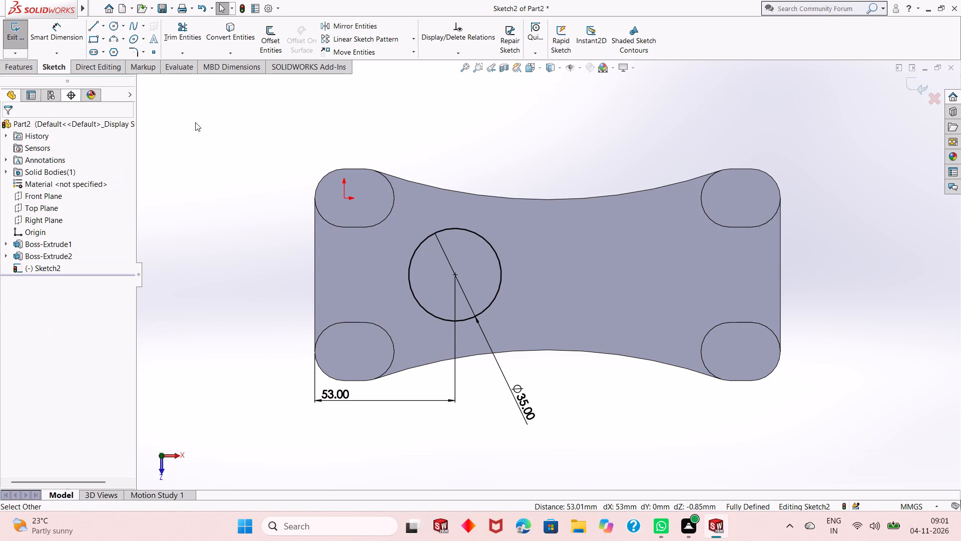
click(16, 64)
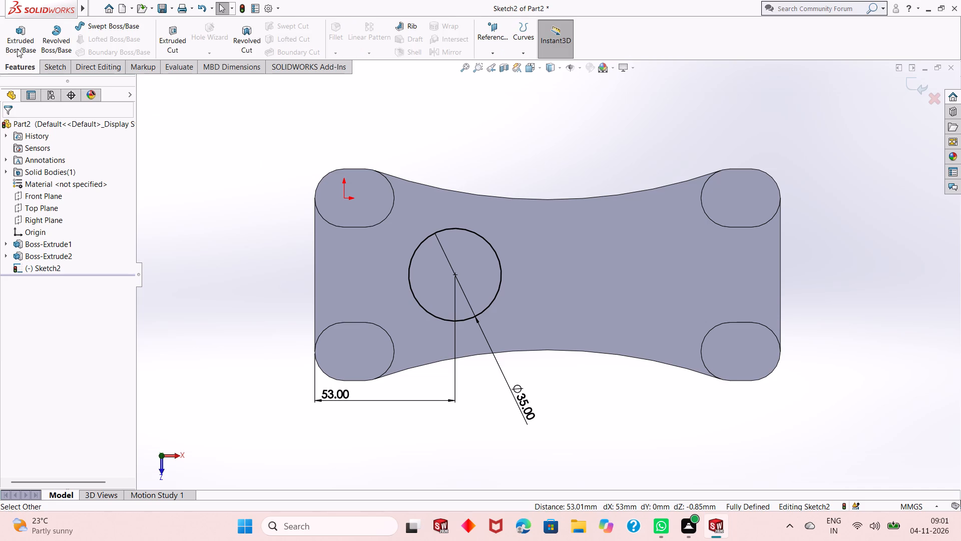
click(923, 84)
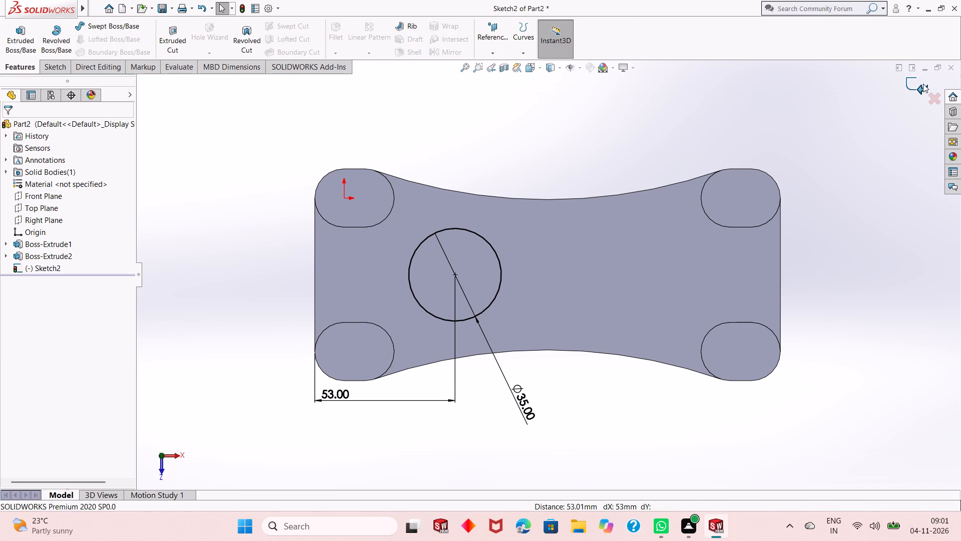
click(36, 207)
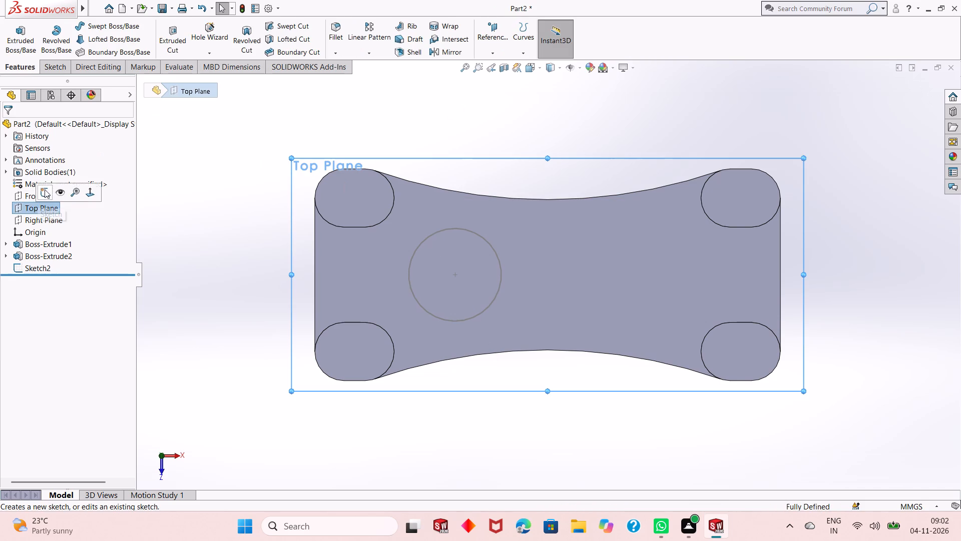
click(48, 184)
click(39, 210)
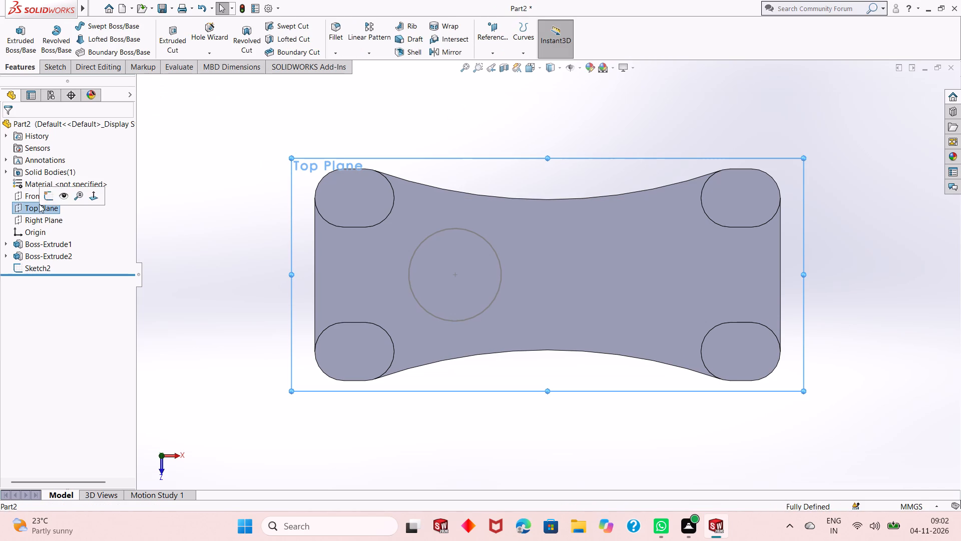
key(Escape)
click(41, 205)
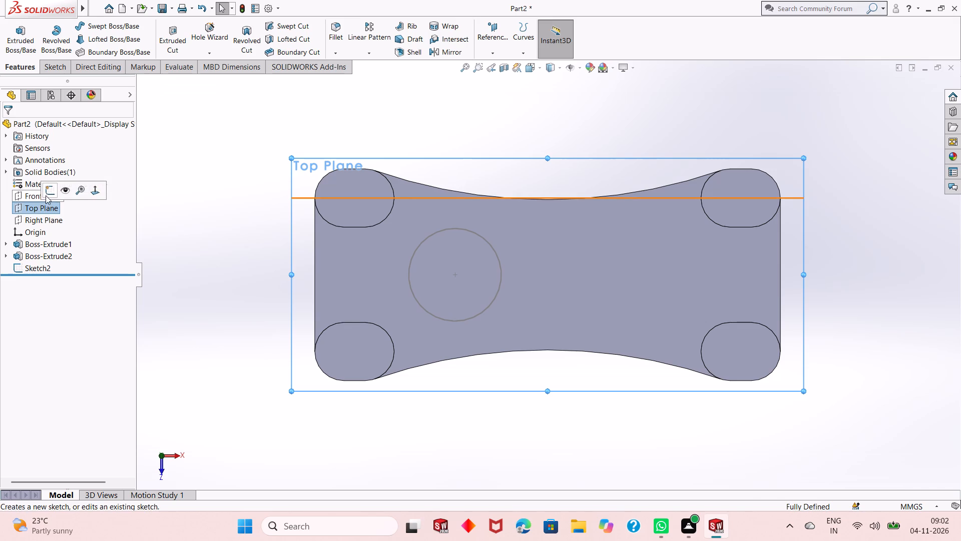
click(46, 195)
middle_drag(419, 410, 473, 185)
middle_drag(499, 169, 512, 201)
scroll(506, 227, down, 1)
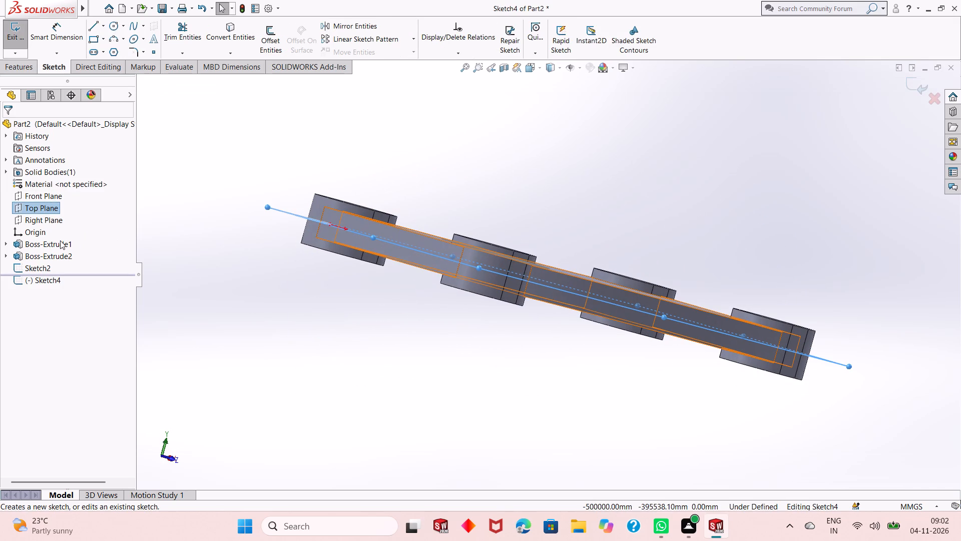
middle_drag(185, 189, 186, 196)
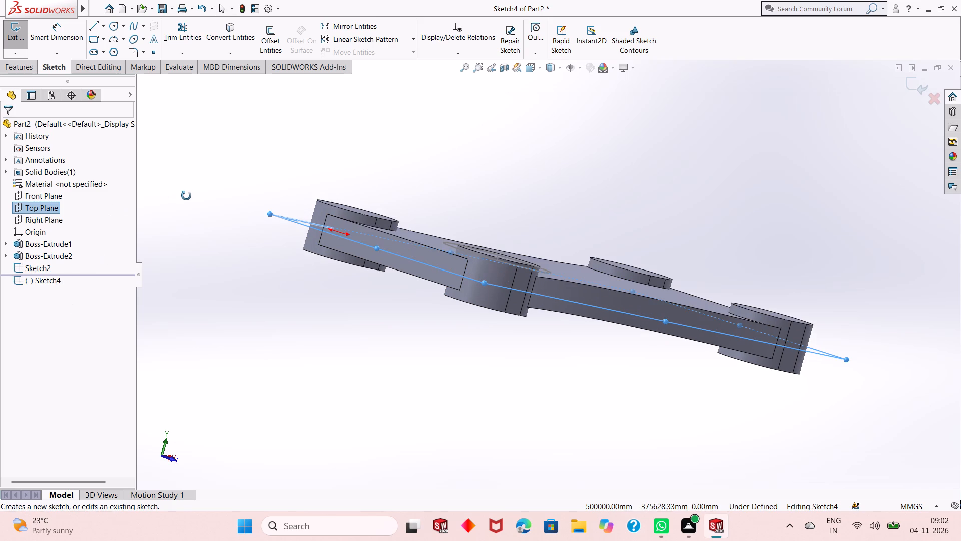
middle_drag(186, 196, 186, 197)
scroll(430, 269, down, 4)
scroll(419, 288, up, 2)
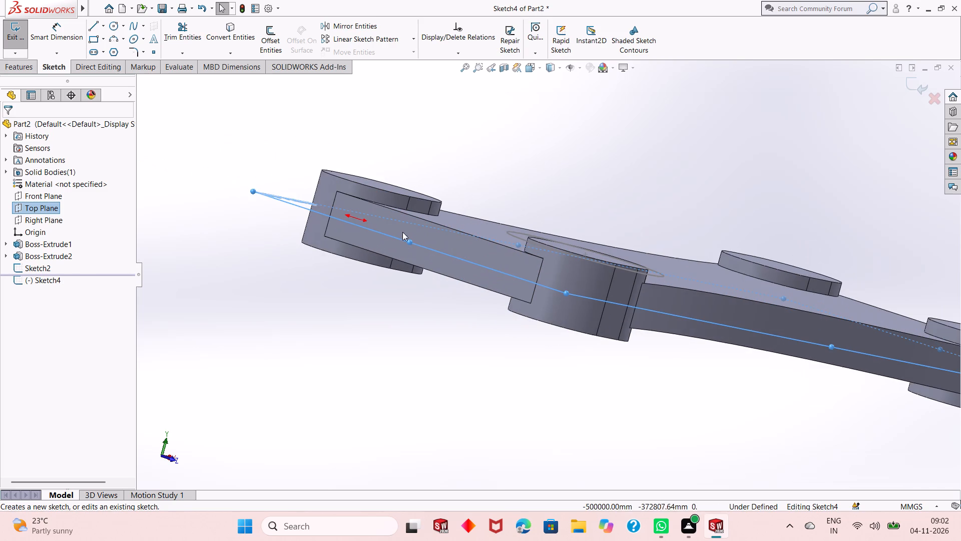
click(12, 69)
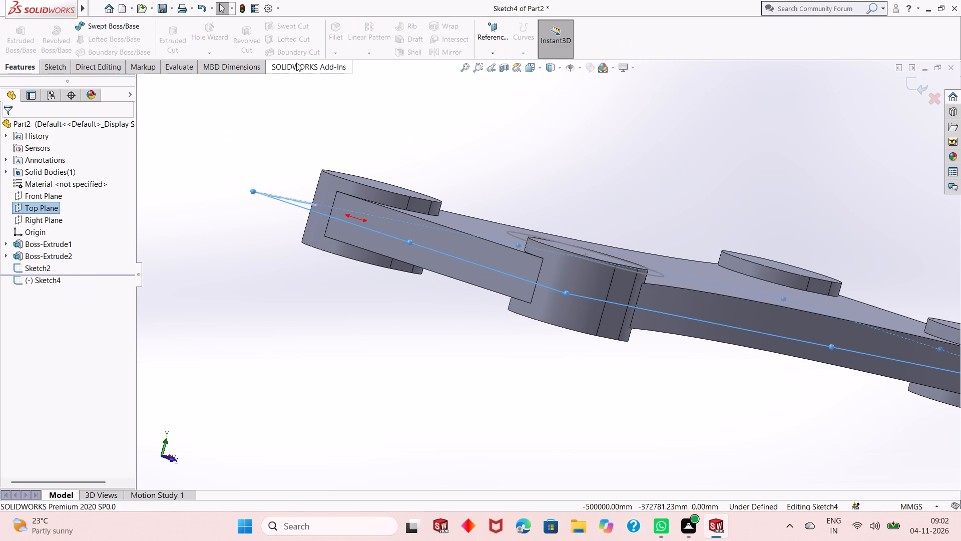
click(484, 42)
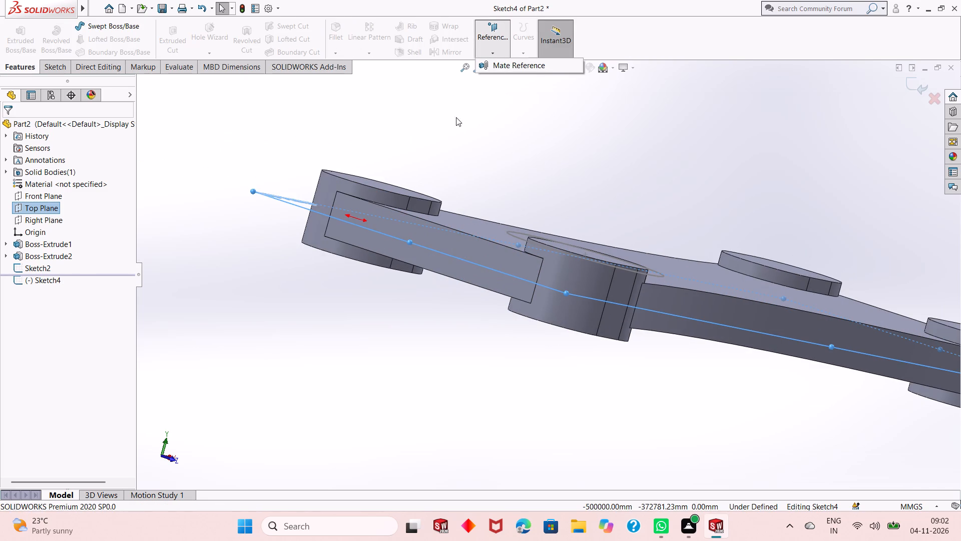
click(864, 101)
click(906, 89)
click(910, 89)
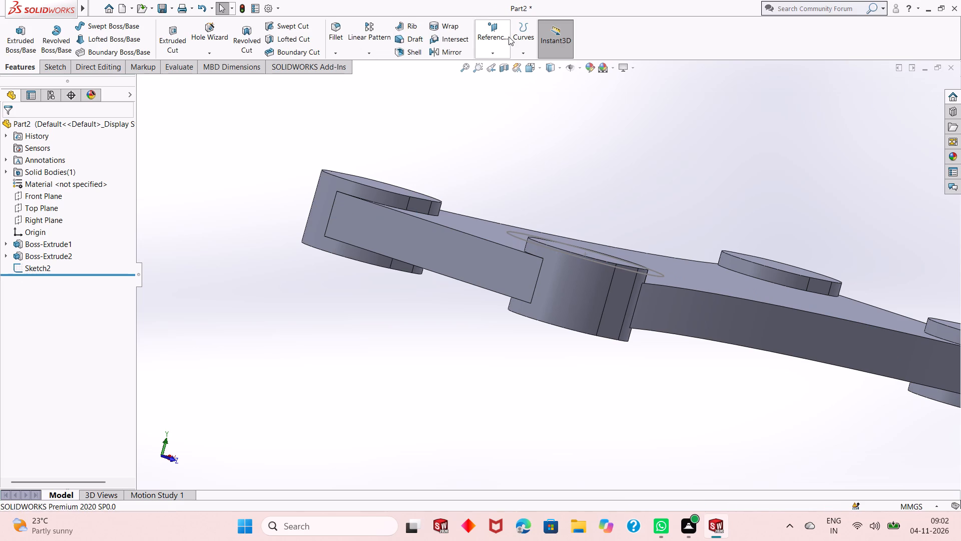
Create a reference plane offset 30 mm above the Top Plane.
click(495, 40)
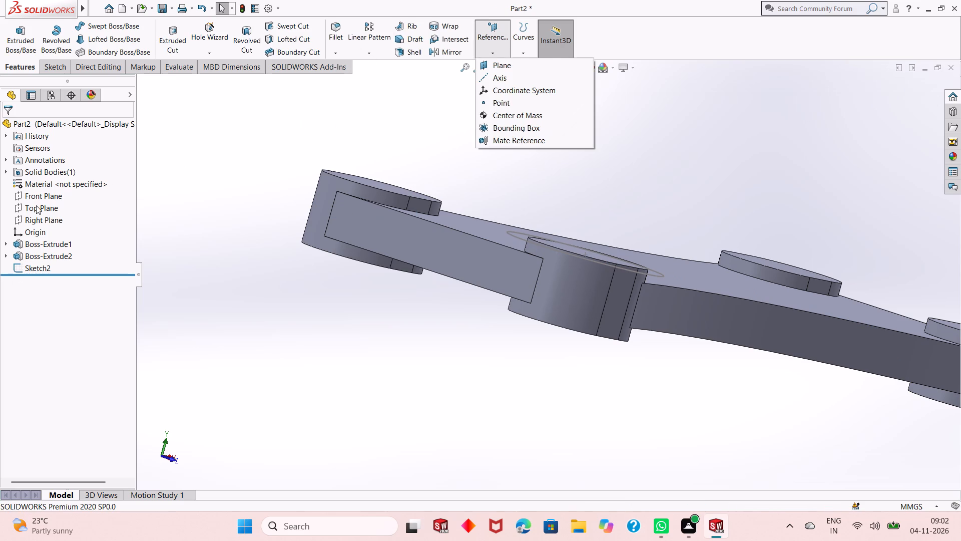
click(36, 205)
click(494, 44)
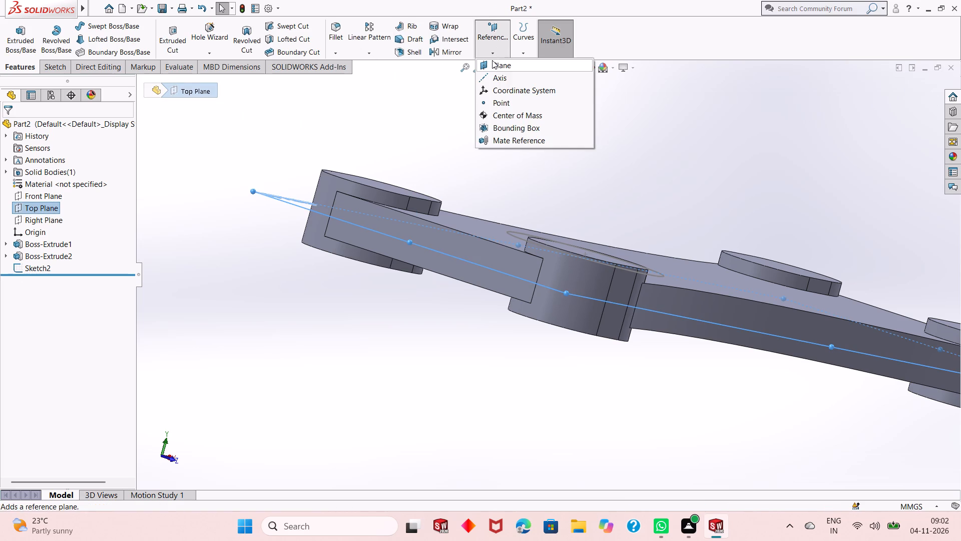
click(492, 61)
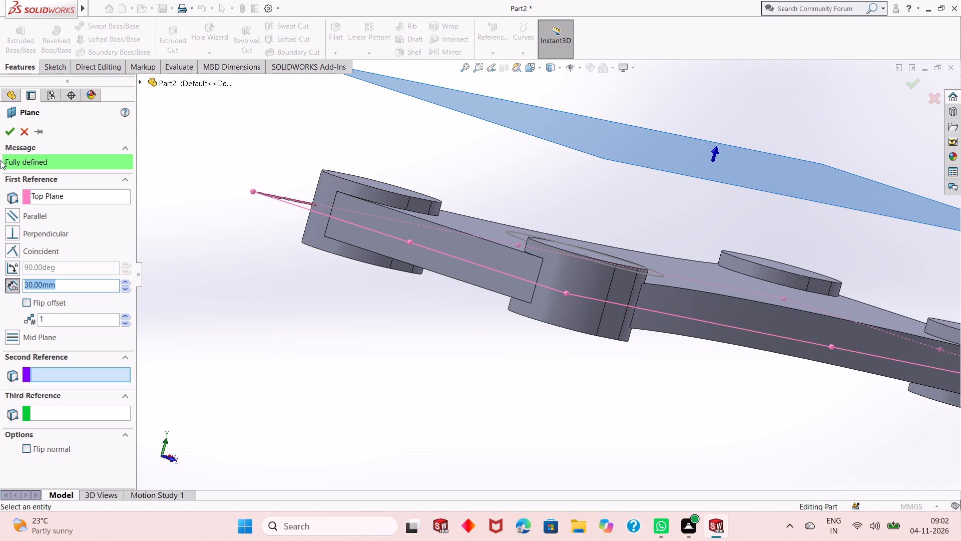
click(11, 133)
Start a sketch on the offset plane and draw a circle about 19 mm in diameter centred on the 35 mm circle's centre.
scroll(408, 234, up, 2)
scroll(469, 252, up, 1)
scroll(542, 236, up, 1)
middle_drag(545, 236, 525, 296)
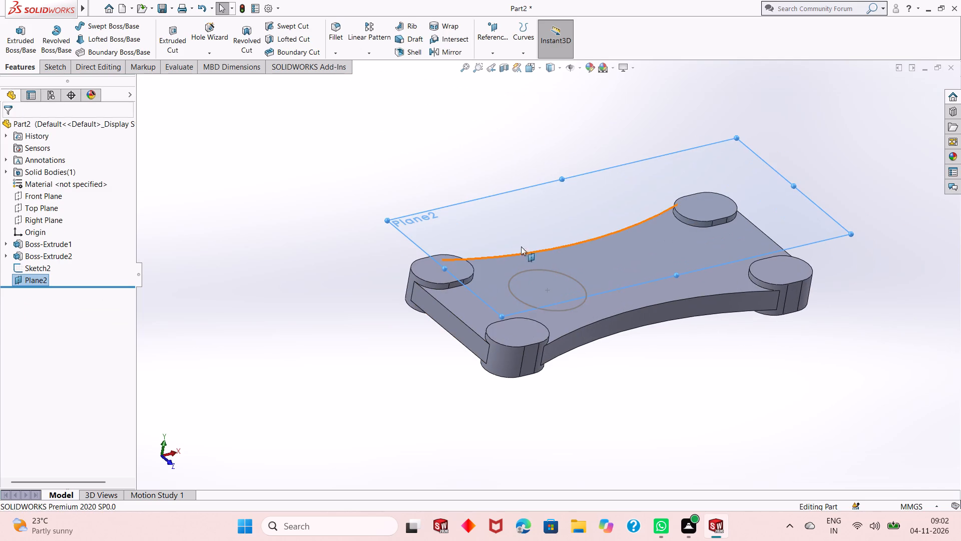
right_click(545, 216)
click(570, 207)
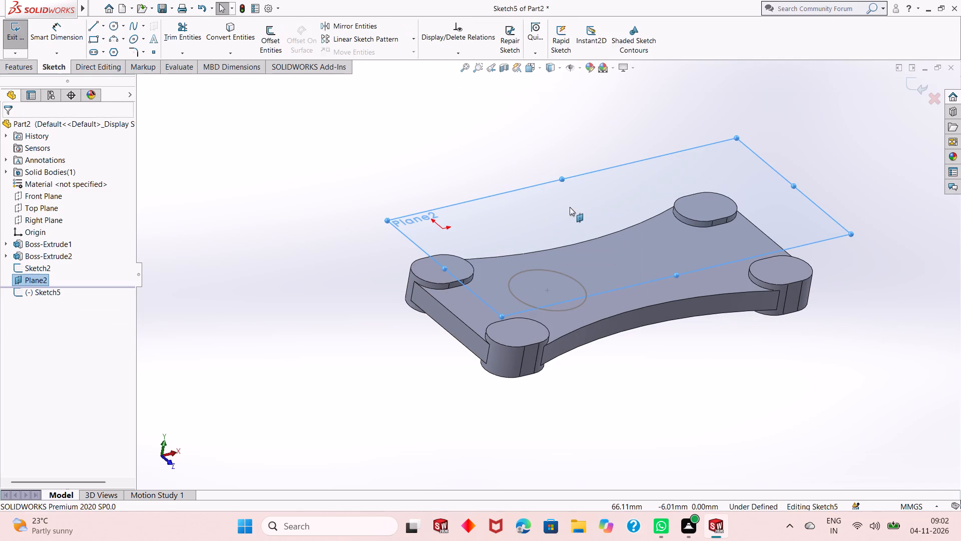
key(ctrl+8)
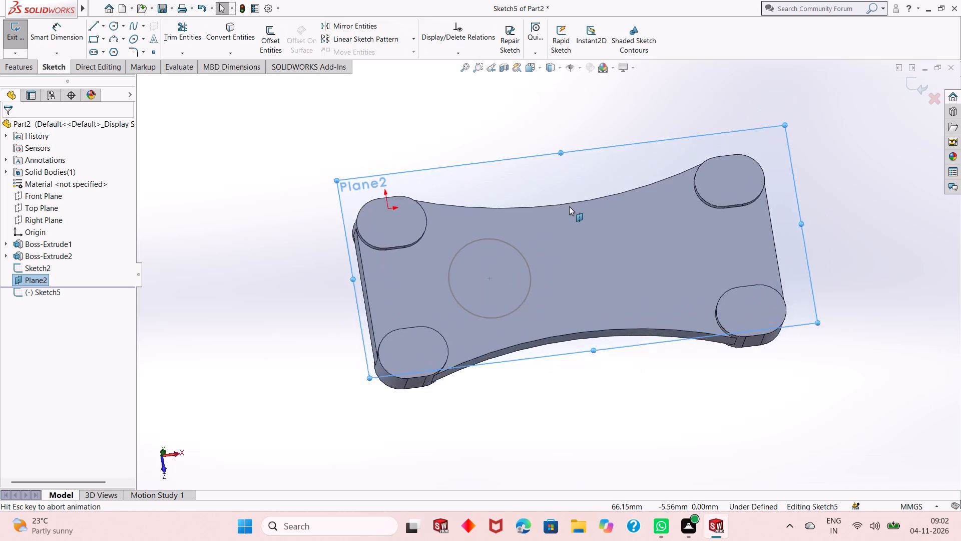
key(Escape)
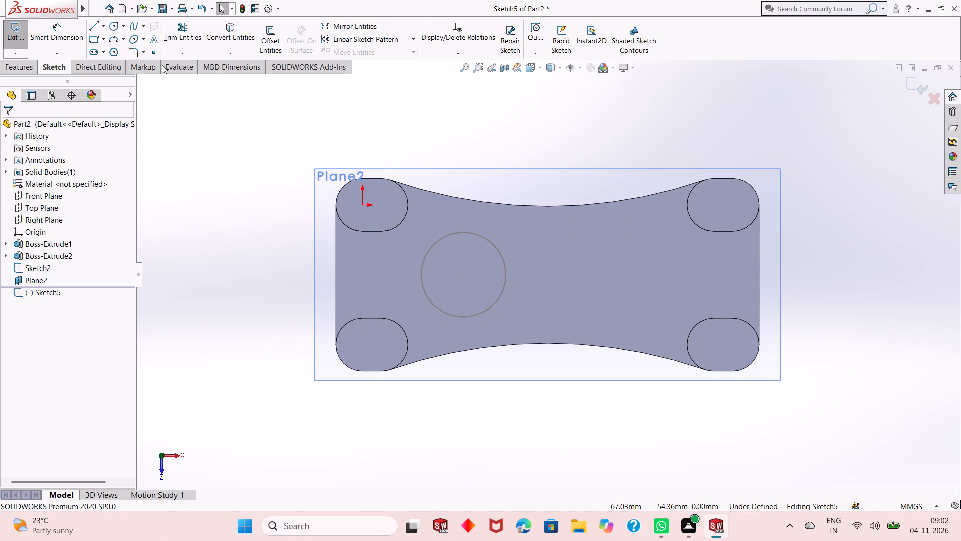
click(112, 29)
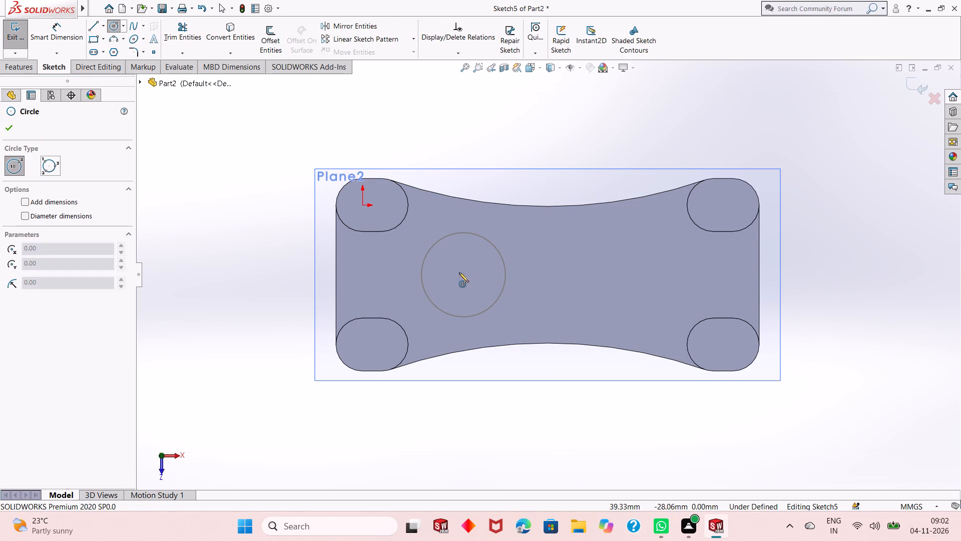
click(463, 275)
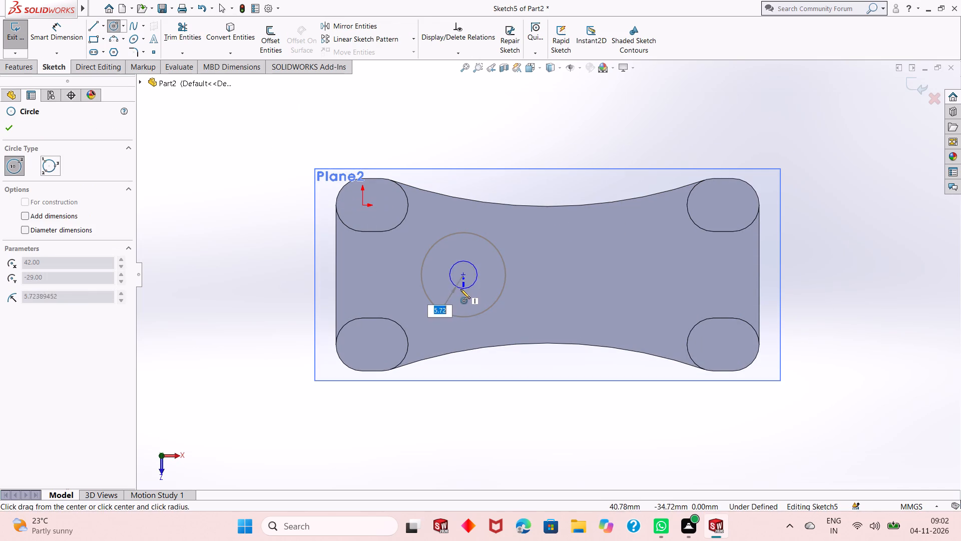
click(460, 298)
right_click(214, 196)
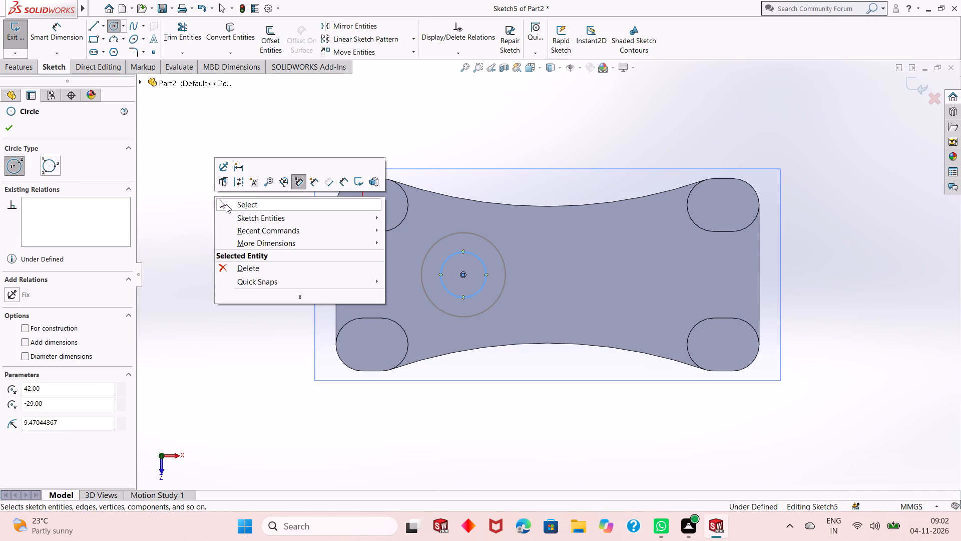
click(227, 205)
Dimension the offset-plane circle's diameter at 25 mm and exit the sketch.
click(42, 38)
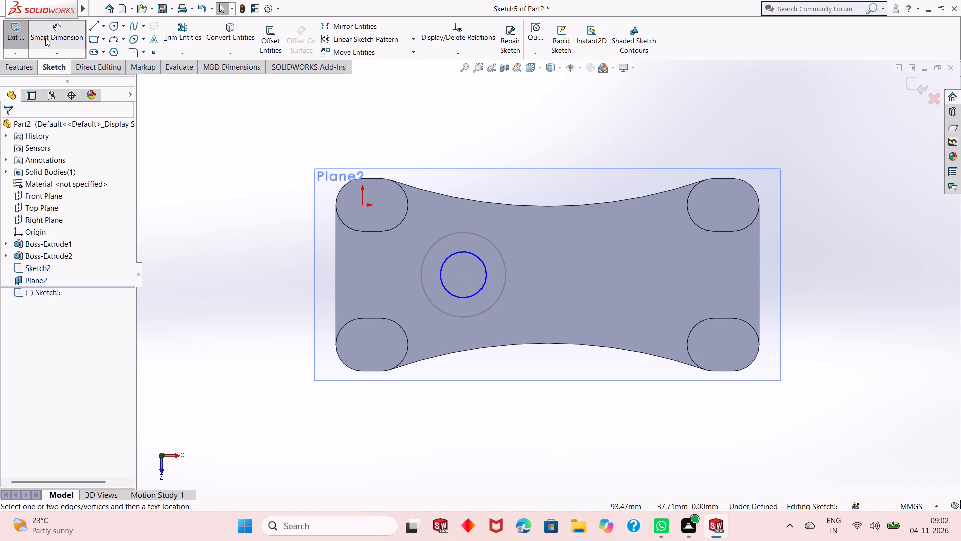
click(468, 298)
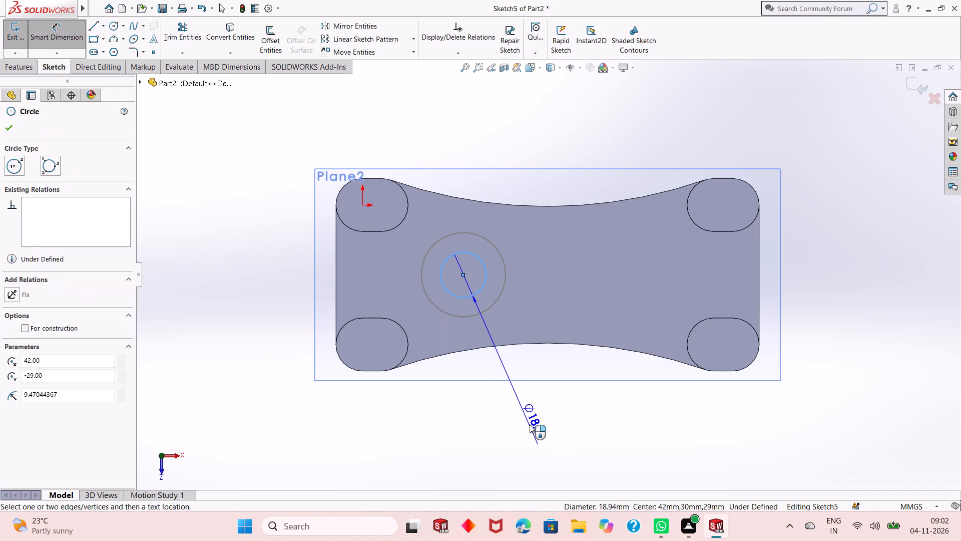
click(530, 425)
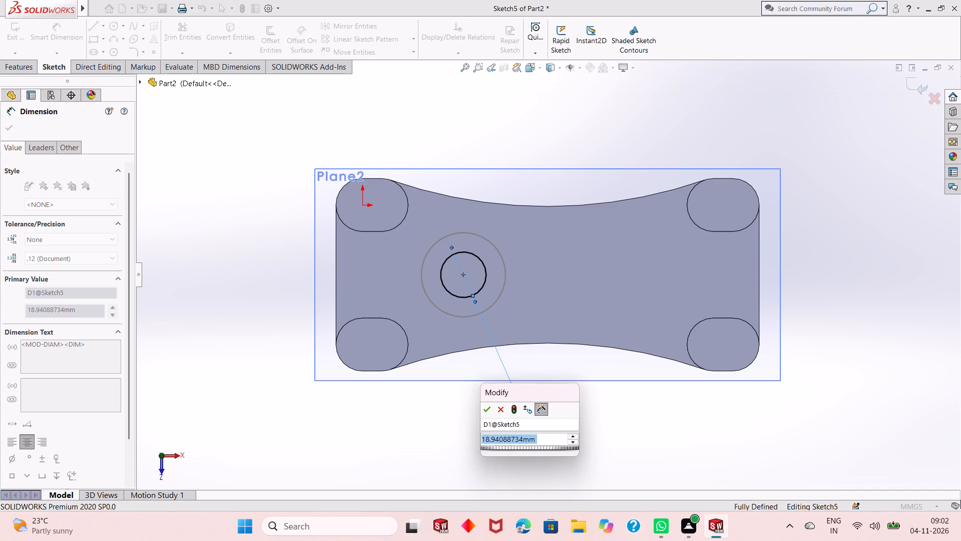
text(25)
key(Return)
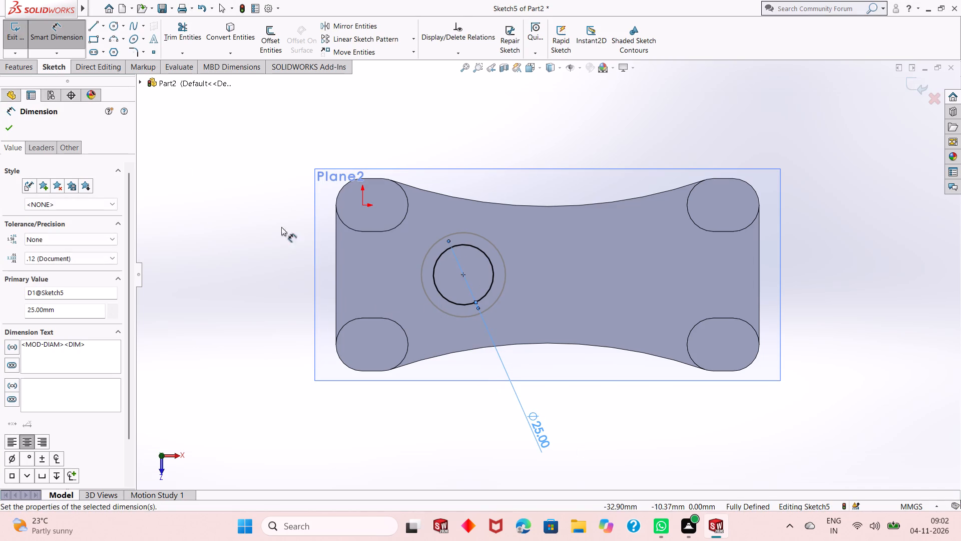
right_click(222, 157)
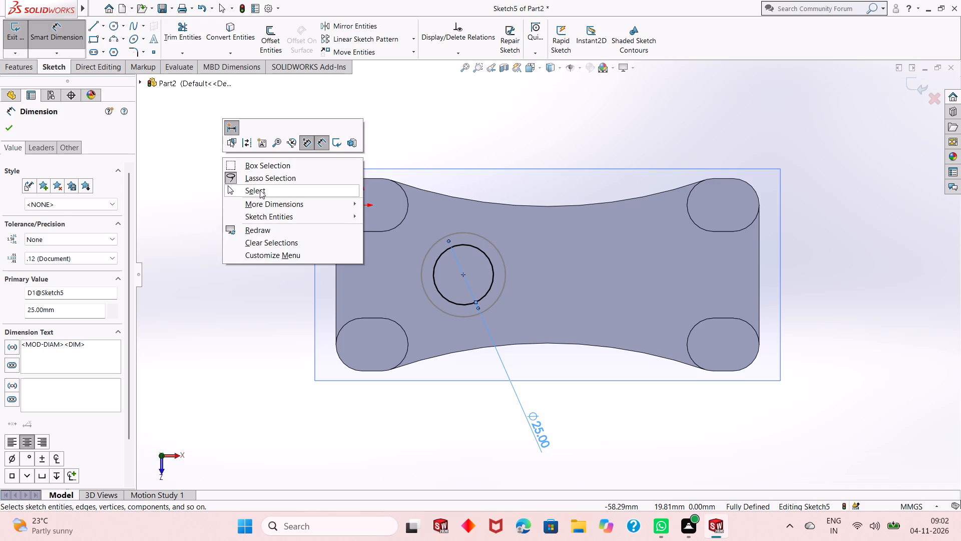
click(260, 190)
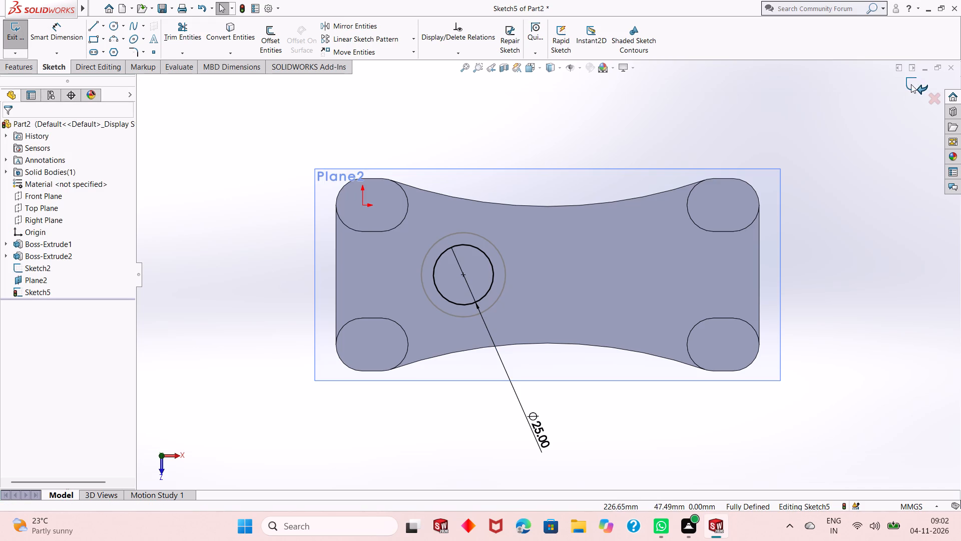
click(915, 82)
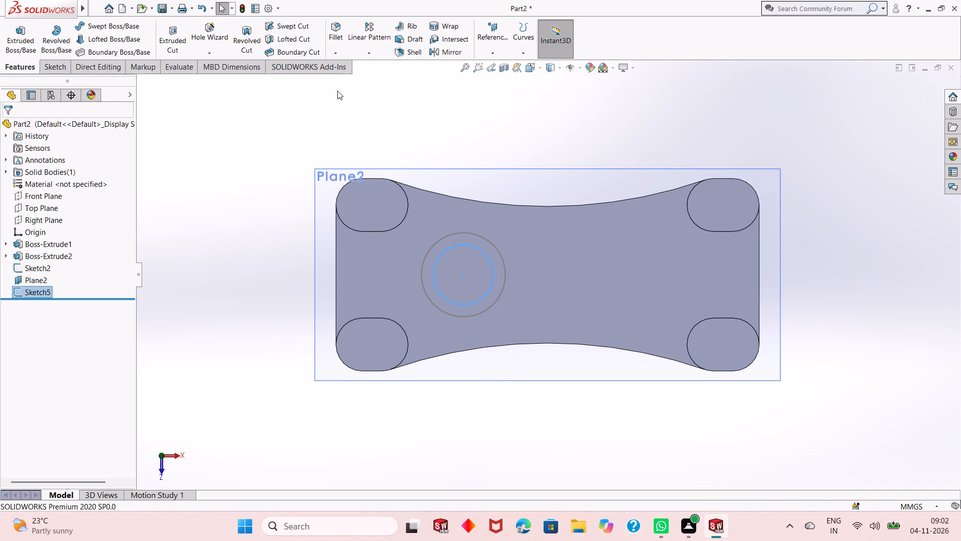
click(311, 108)
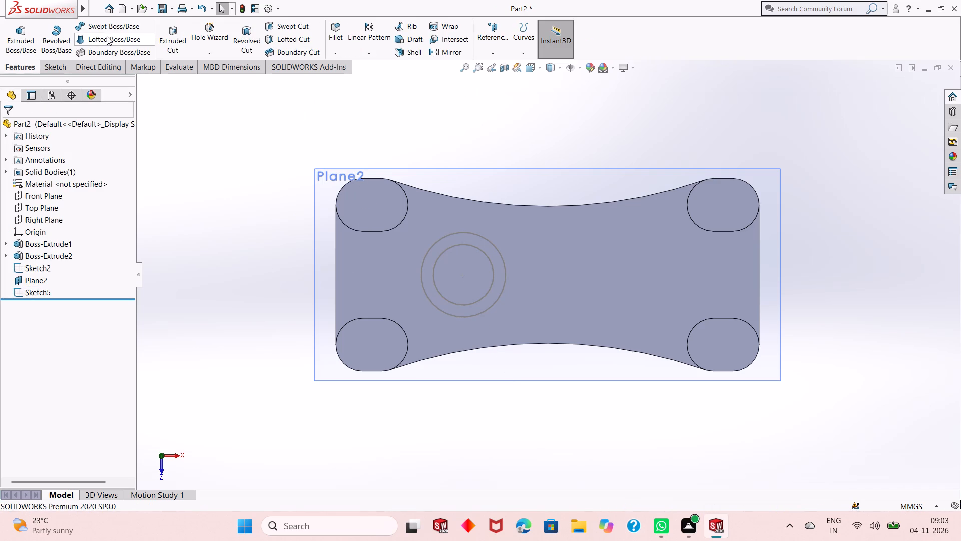
Loft a boss from the 35 mm circle to the 25 mm circle, aligning the upper connector point with the lower one.
click(107, 36)
middle_drag(456, 405, 457, 395)
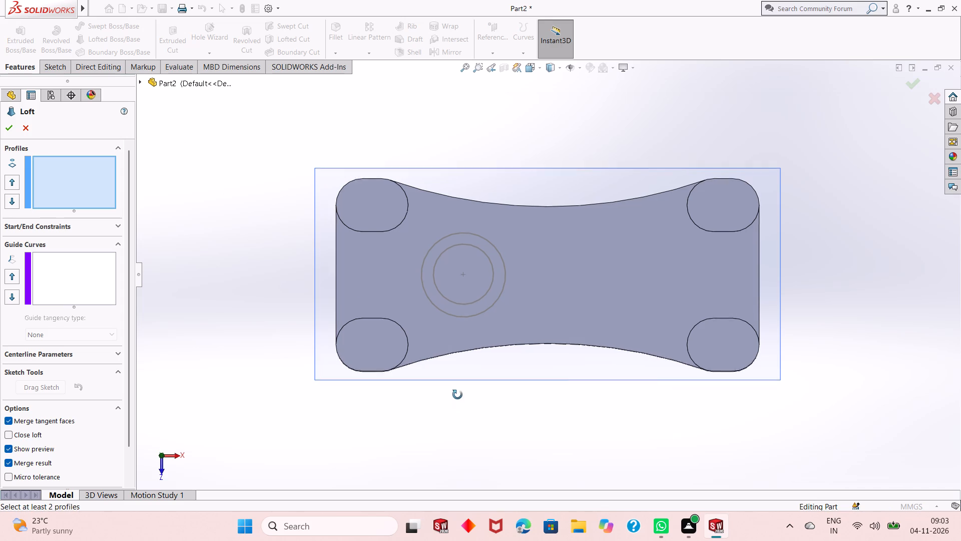
middle_drag(457, 395, 452, 329)
click(456, 318)
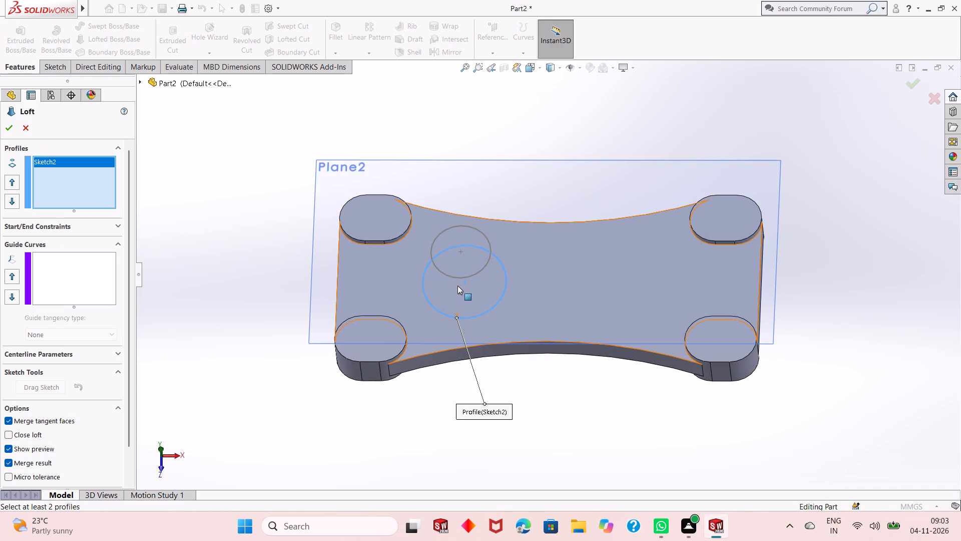
click(460, 276)
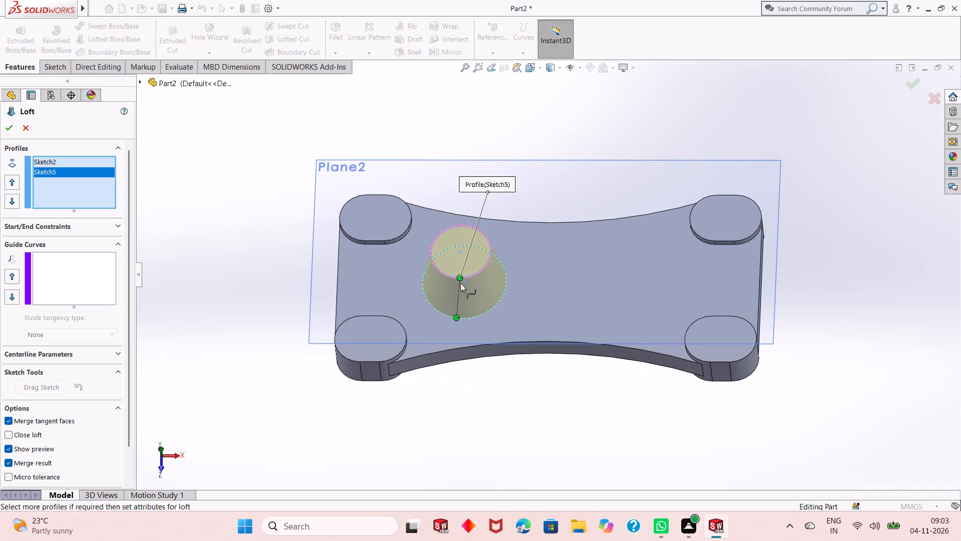
drag(460, 276, 456, 276)
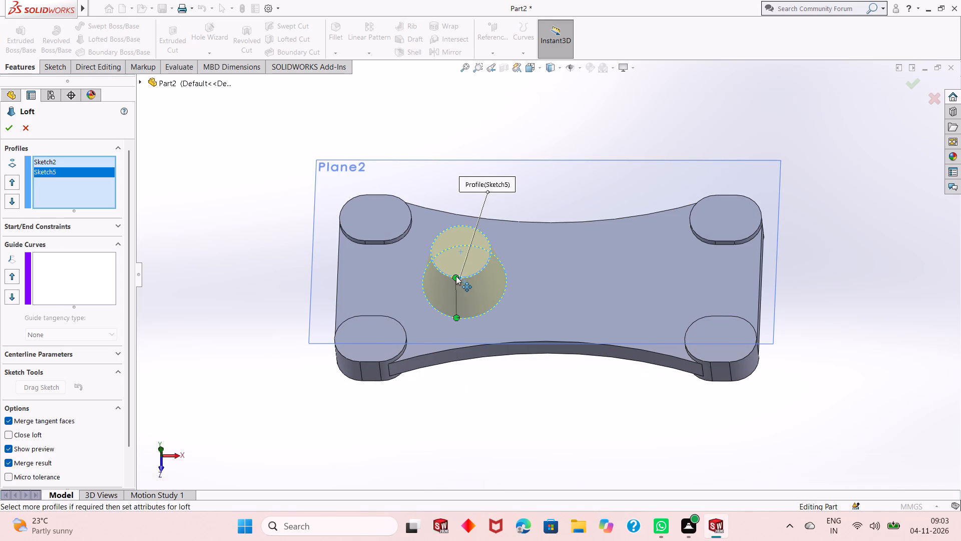
click(6, 129)
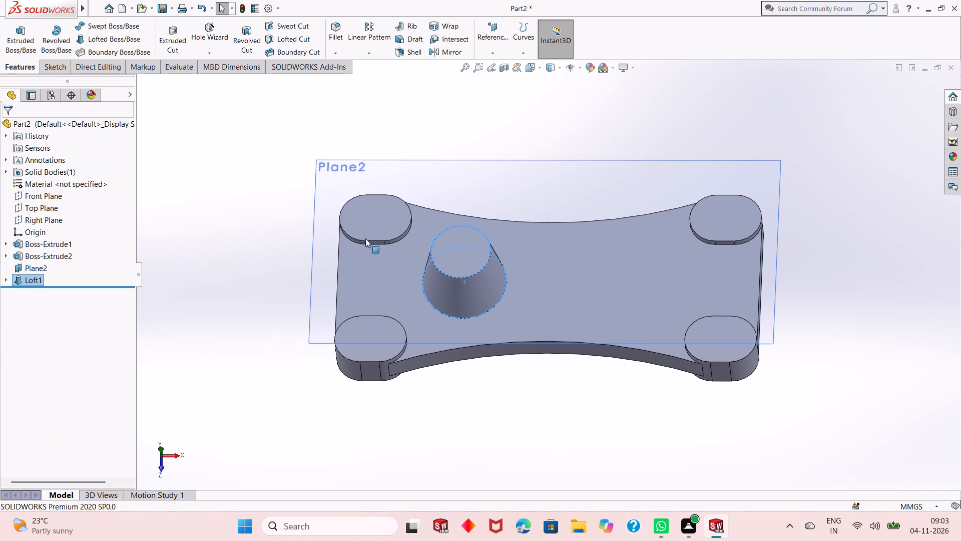
key(Escape)
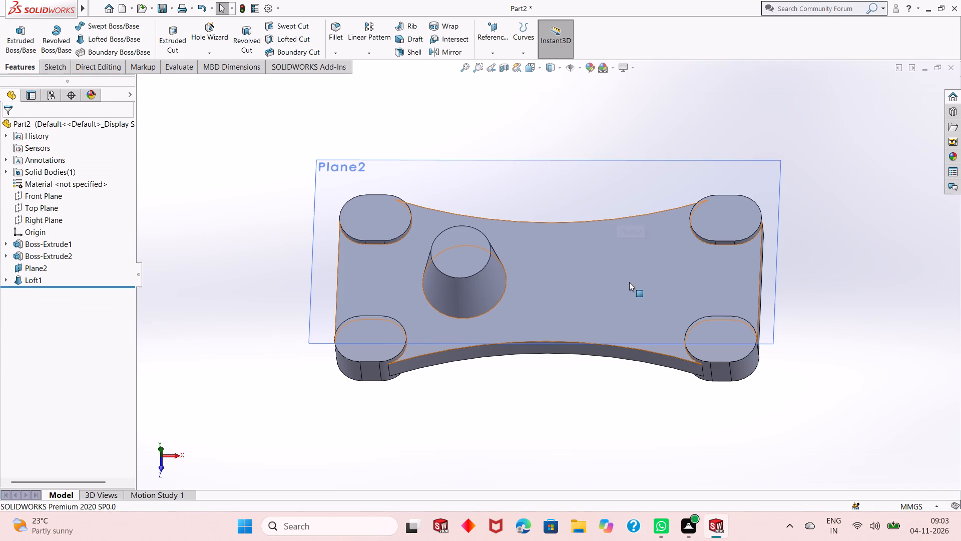
Start a sketch on the plate's top face and draw a circle about 26 mm in diameter between the loft and the right-hand bosses.
click(668, 350)
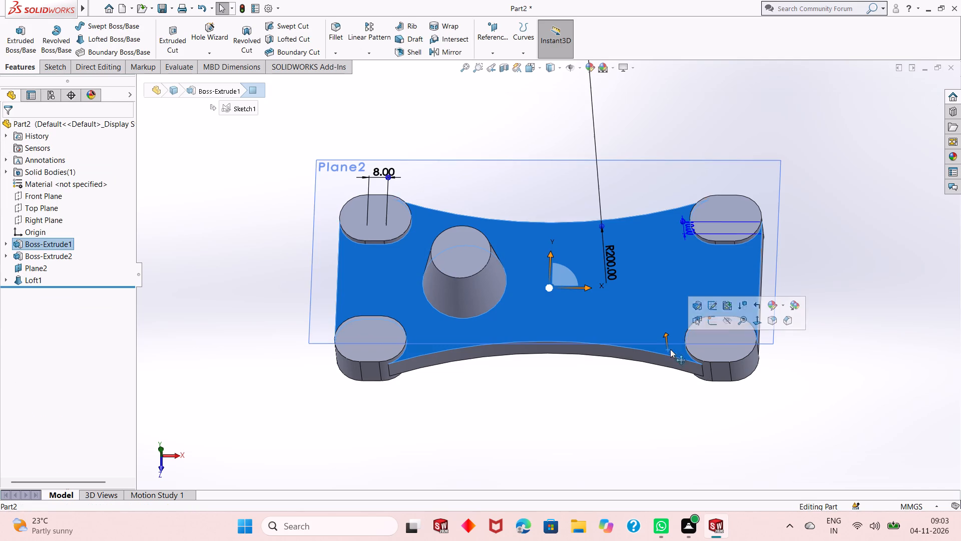
click(711, 327)
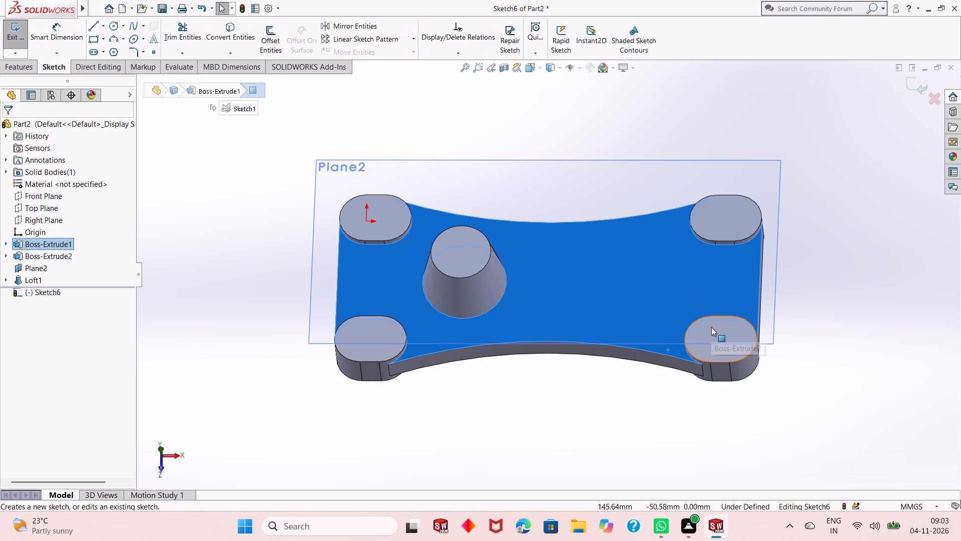
key(ctrl+8)
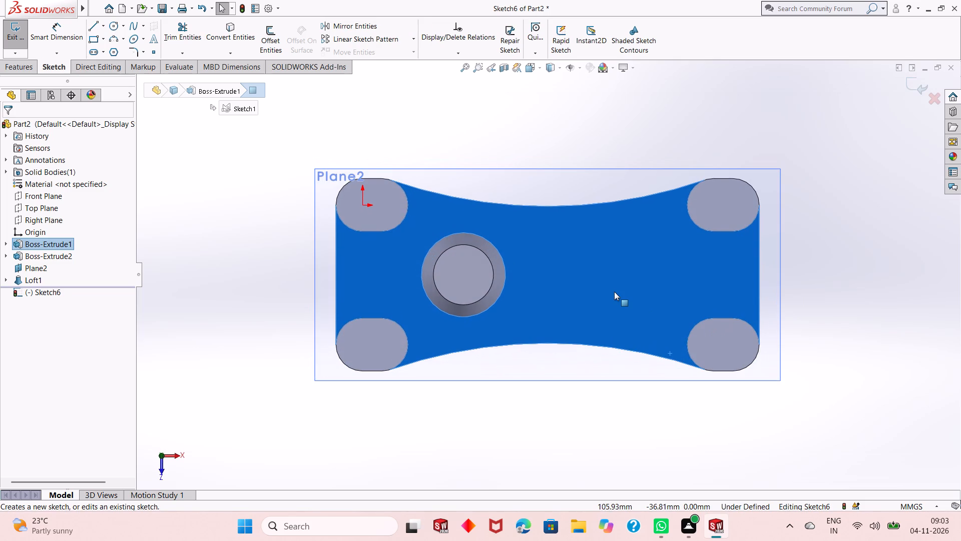
key(Escape)
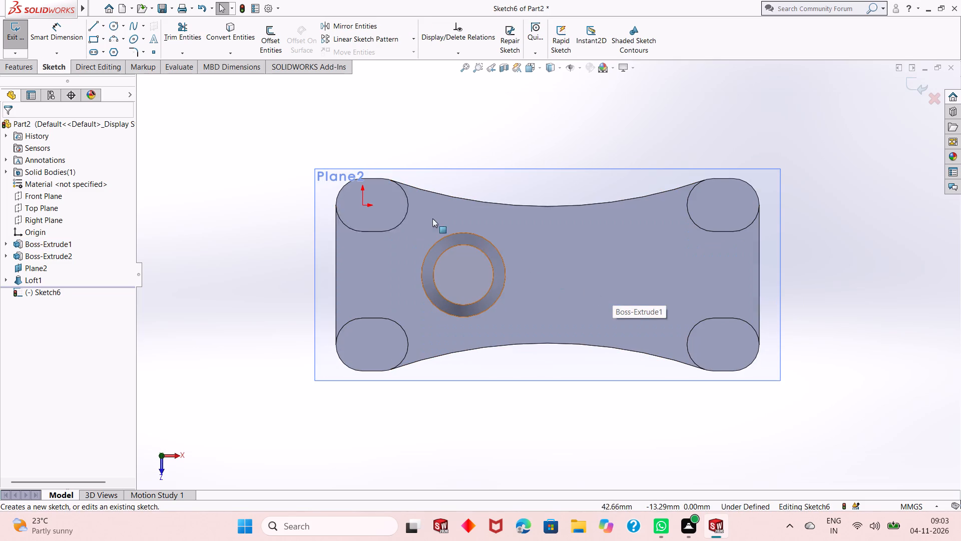
click(114, 29)
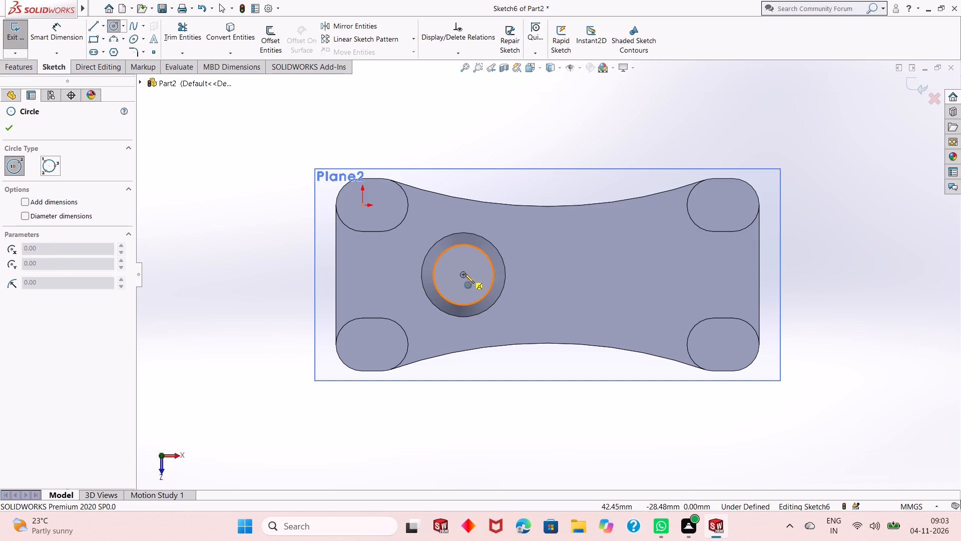
click(602, 274)
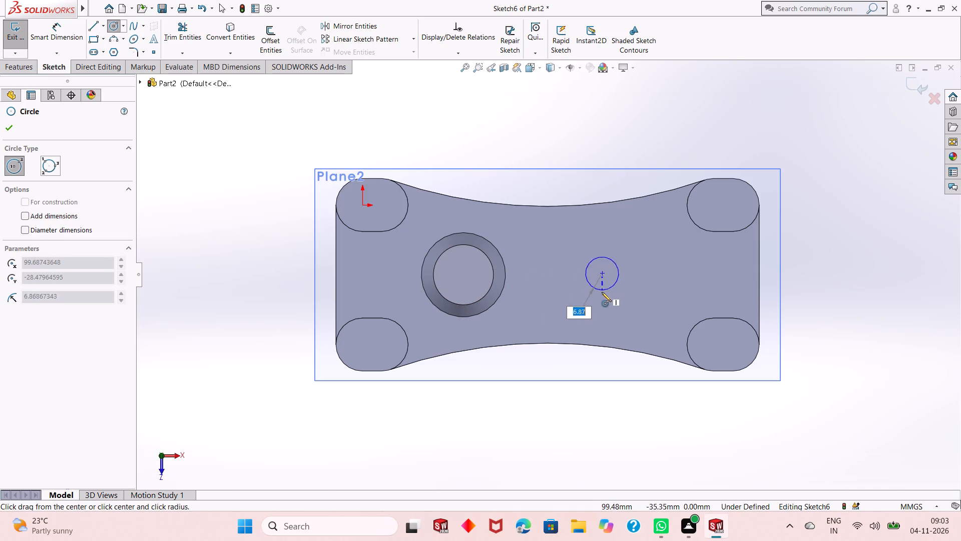
click(601, 305)
right_click(725, 119)
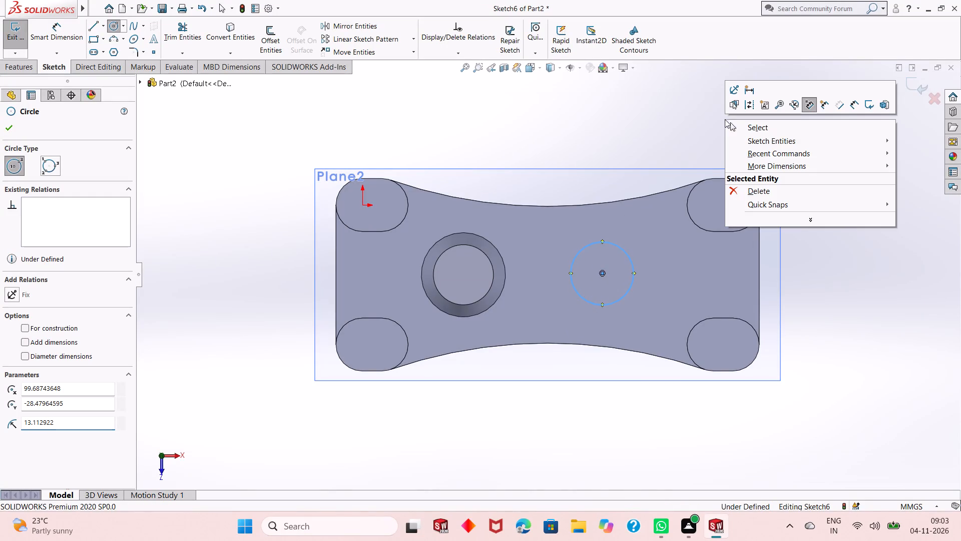
click(743, 126)
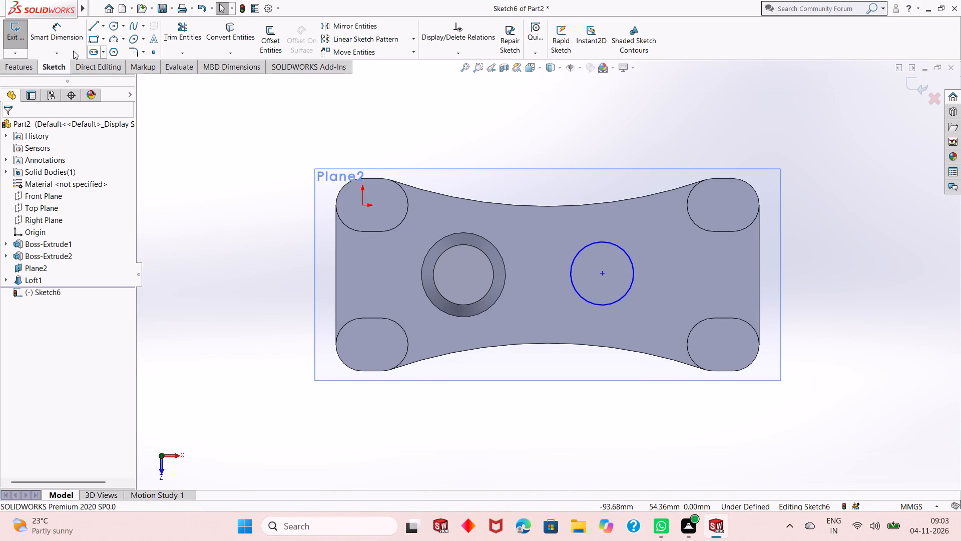
Add an equal relation between the new circle and the loft's 35 mm base edge.
click(502, 295)
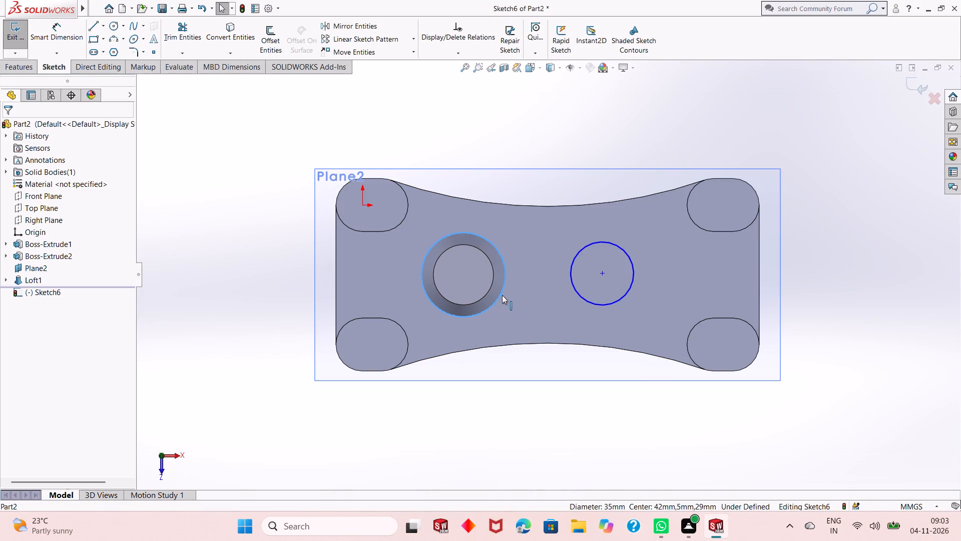
ctrl+click(582, 297)
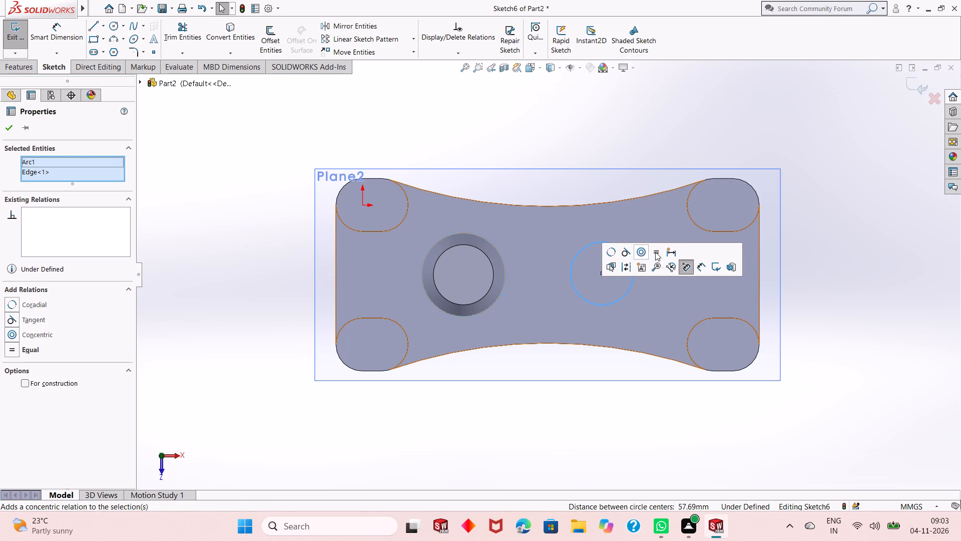
click(656, 252)
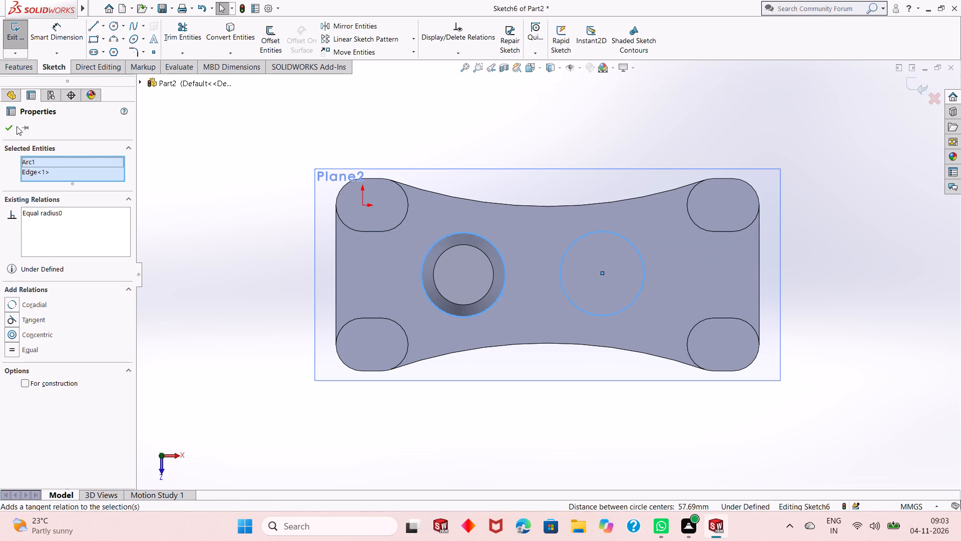
click(10, 129)
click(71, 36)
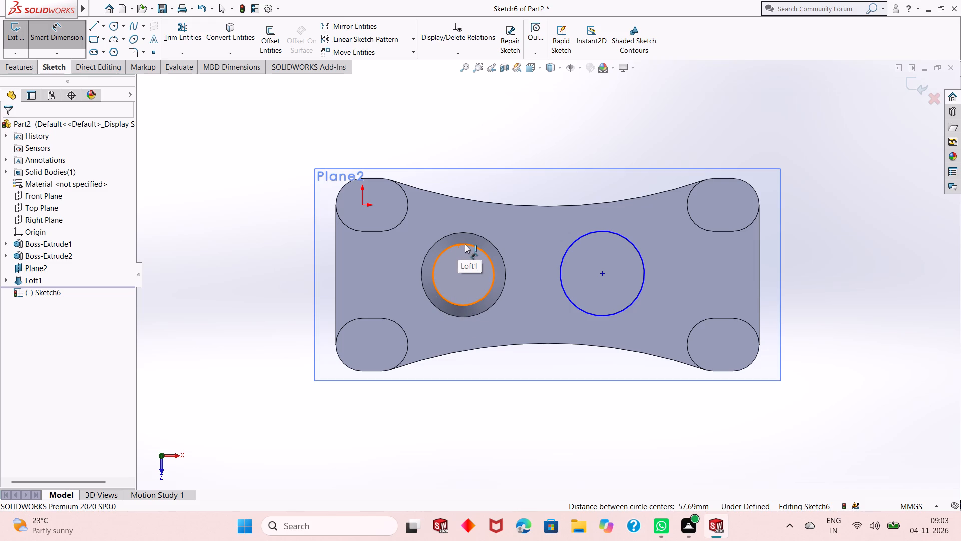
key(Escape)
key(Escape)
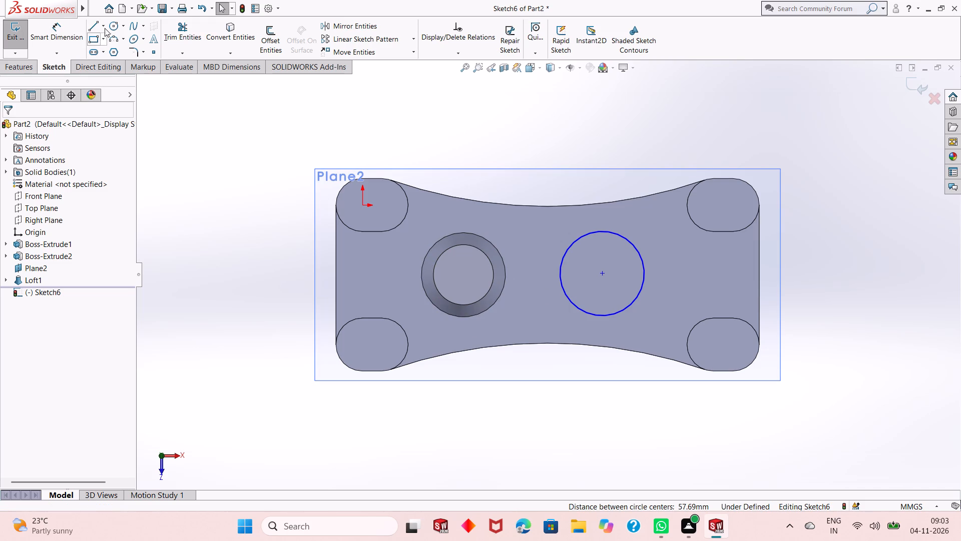
Draw a vertical centerline 12.5 mm long from the loft's centre to the loft's 25 mm top edge.
click(106, 25)
click(102, 49)
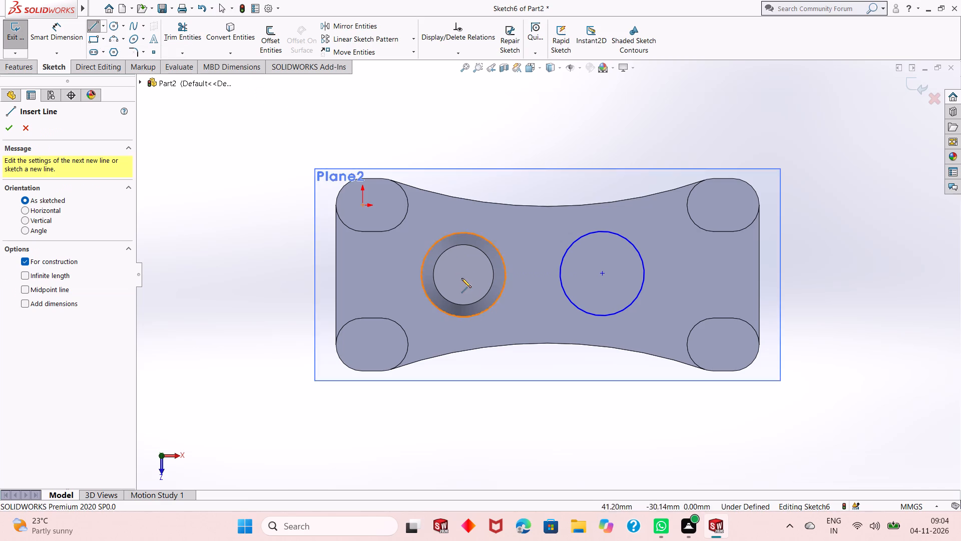
click(463, 274)
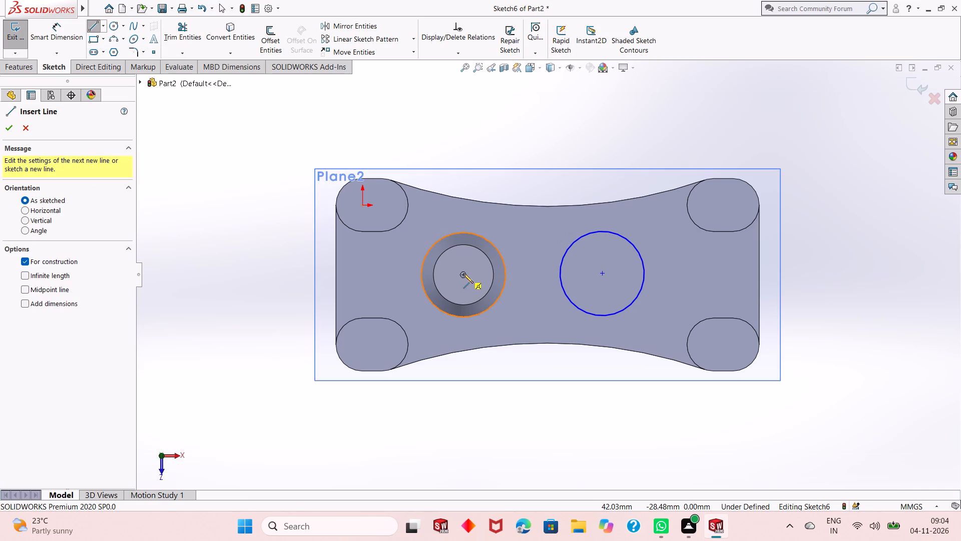
click(463, 305)
key(Escape)
key(Escape)
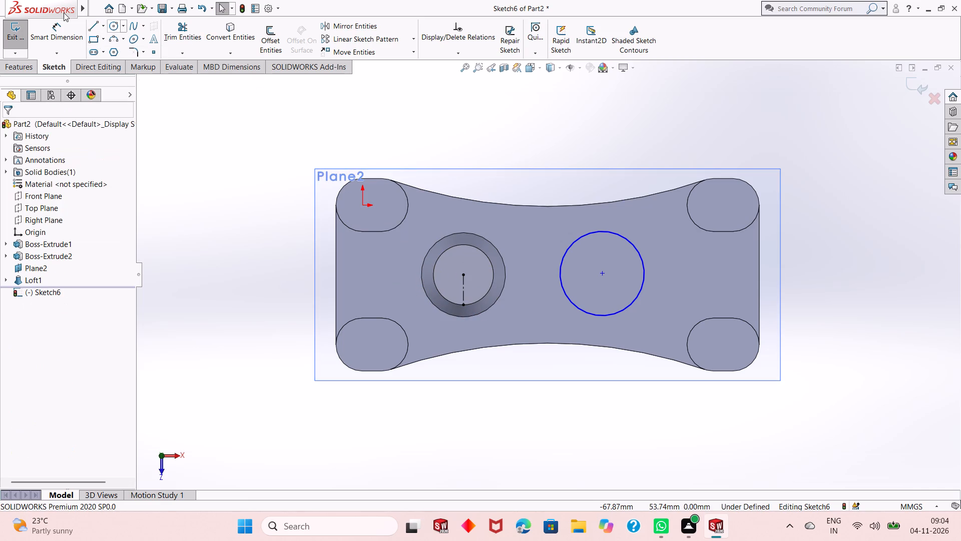
Dimension the horizontal distance between the loft's centre and the new circle's centre at 70 mm.
click(73, 36)
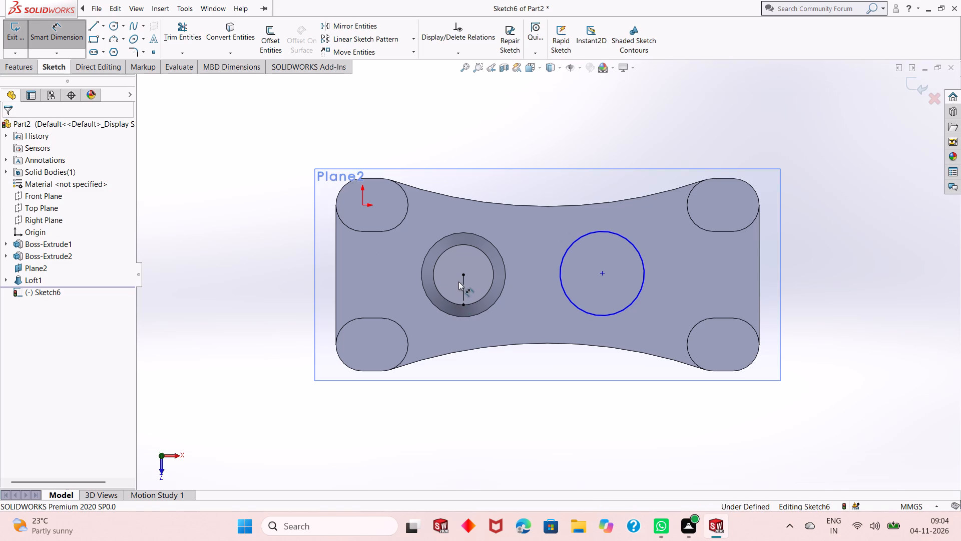
click(462, 275)
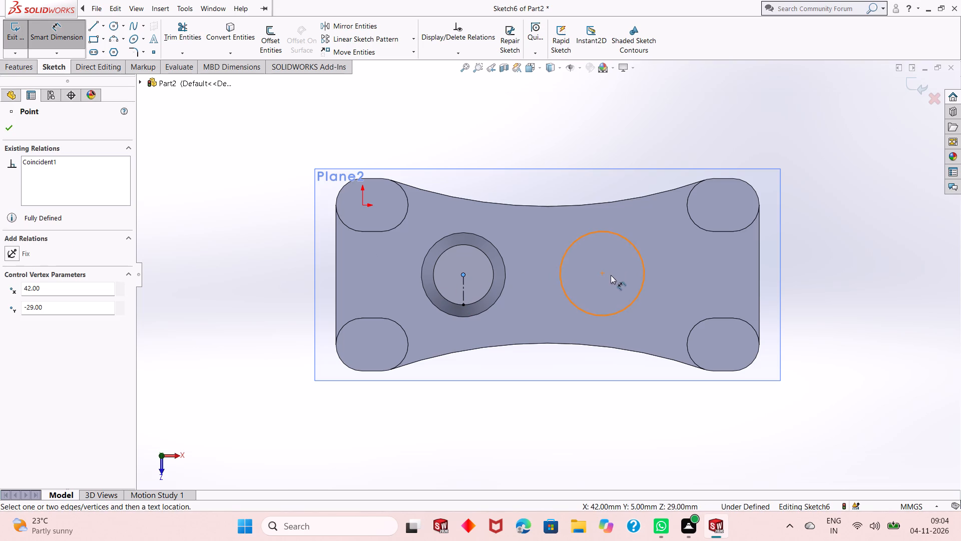
click(602, 276)
click(564, 422)
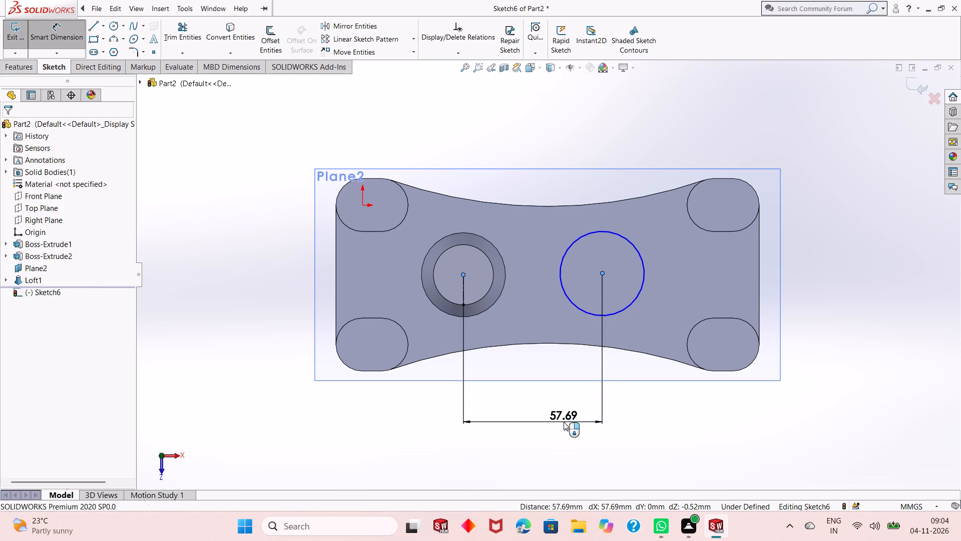
text(70)
key(Return)
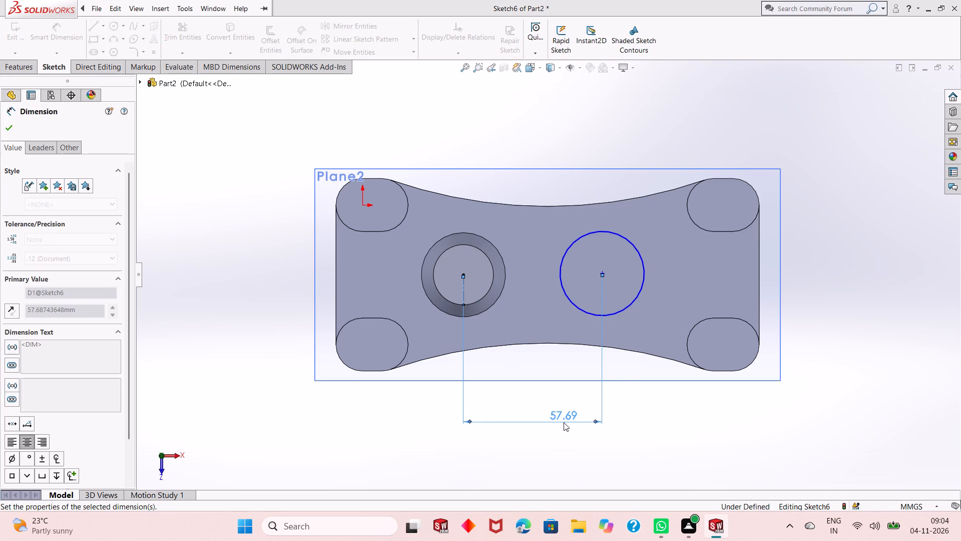
scroll(377, 423, up, 1)
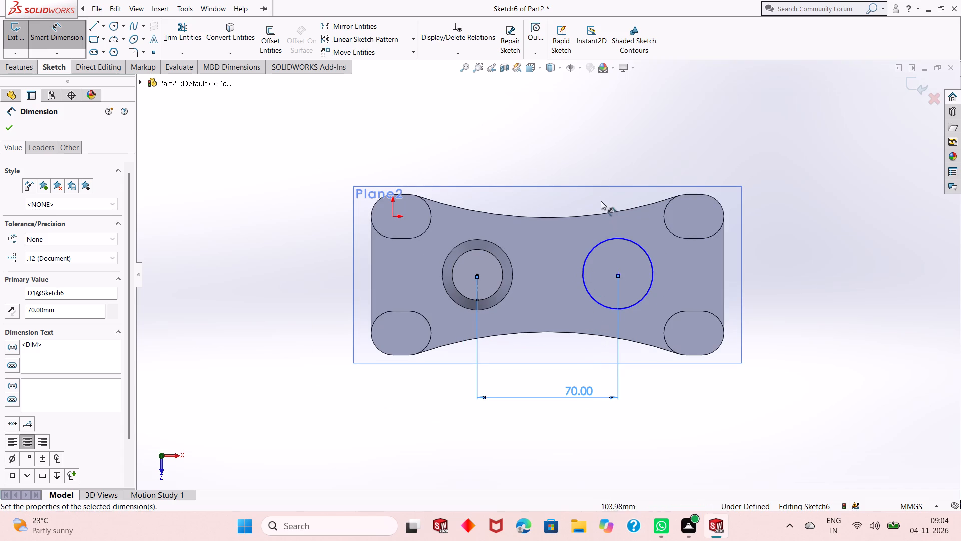
Add a horizontal relation between the new 35 mm circle's centre and the loft's centre, and finish the sketch.
right_click(623, 135)
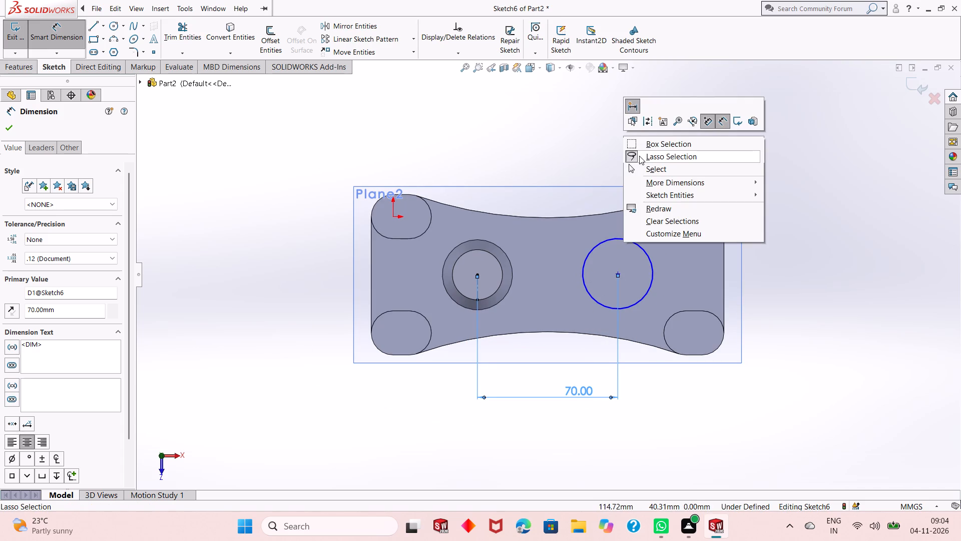
click(637, 167)
scroll(631, 223, down, 3)
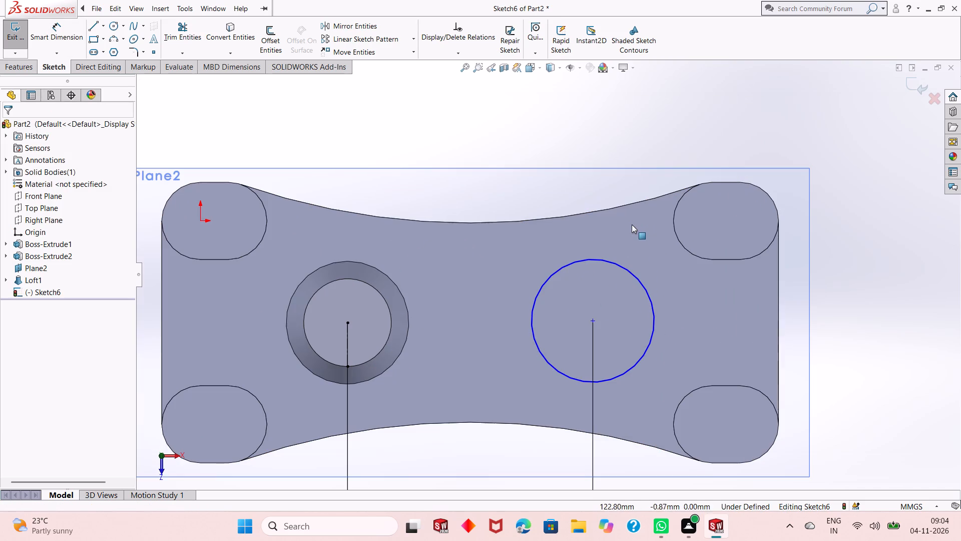
click(596, 319)
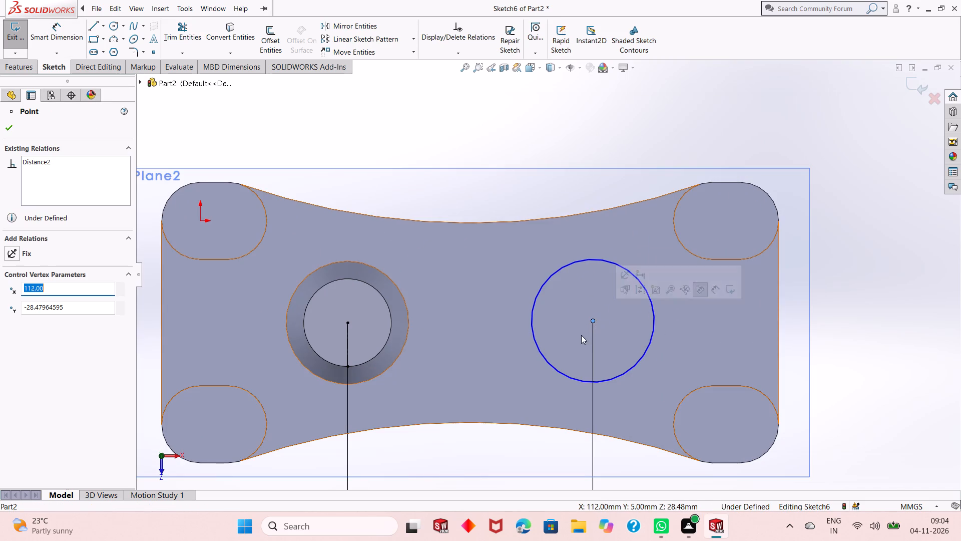
ctrl+click(350, 323)
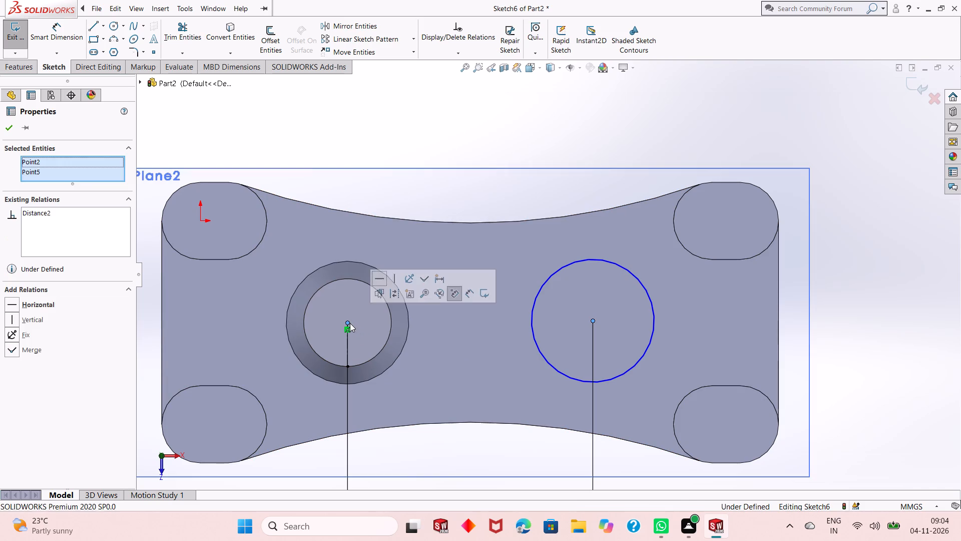
click(383, 277)
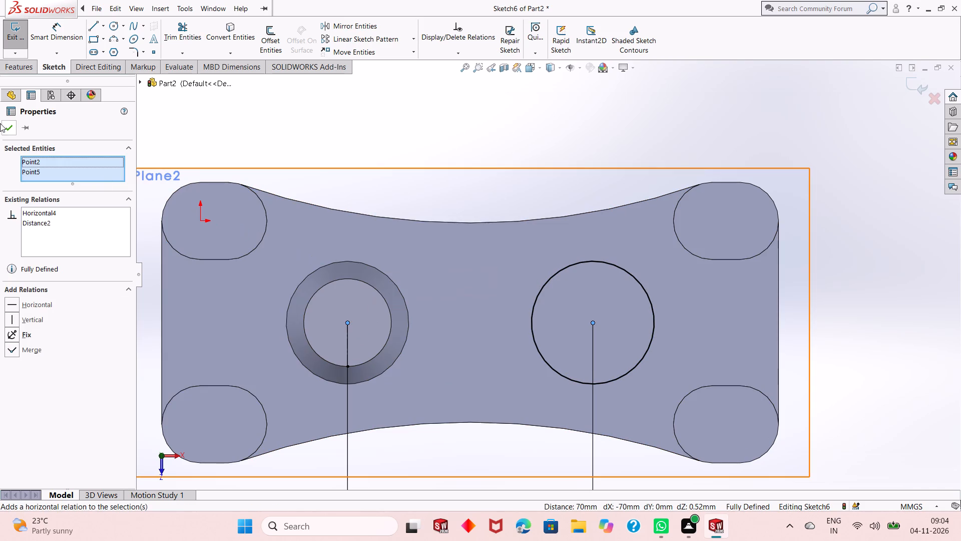
click(7, 132)
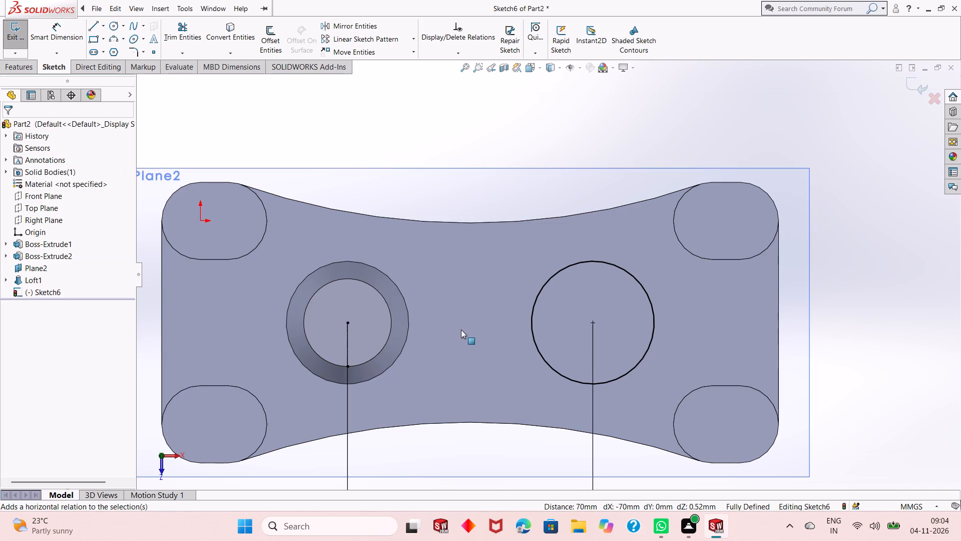
scroll(462, 332, up, 3)
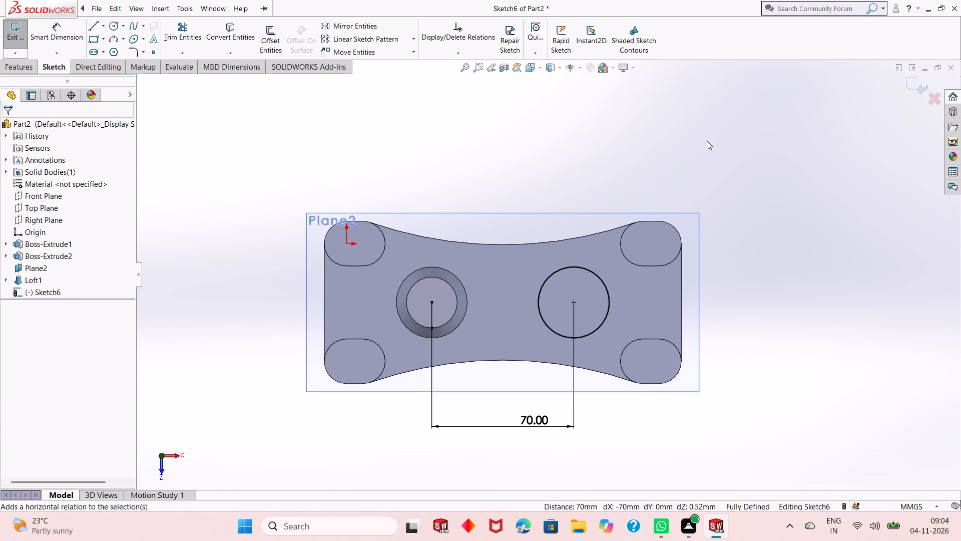
click(911, 86)
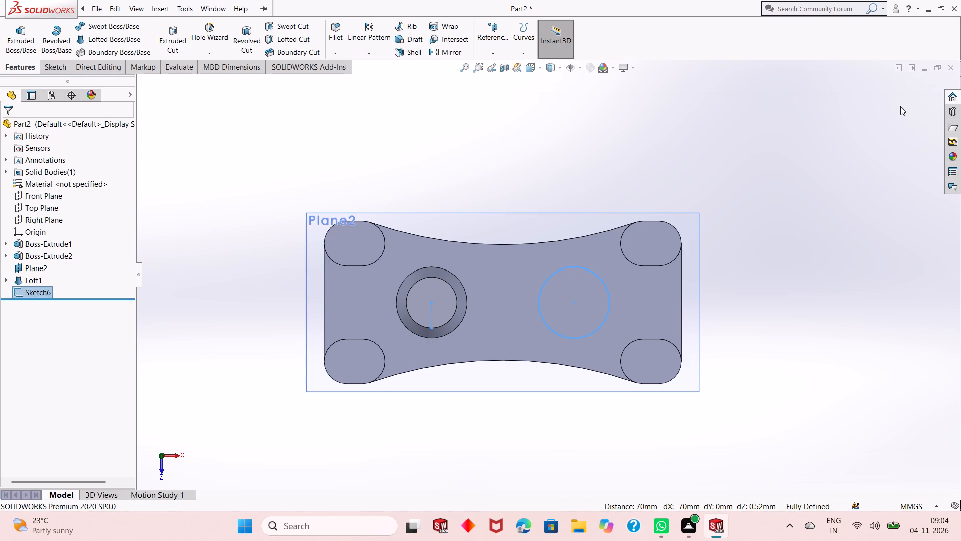
key(Escape)
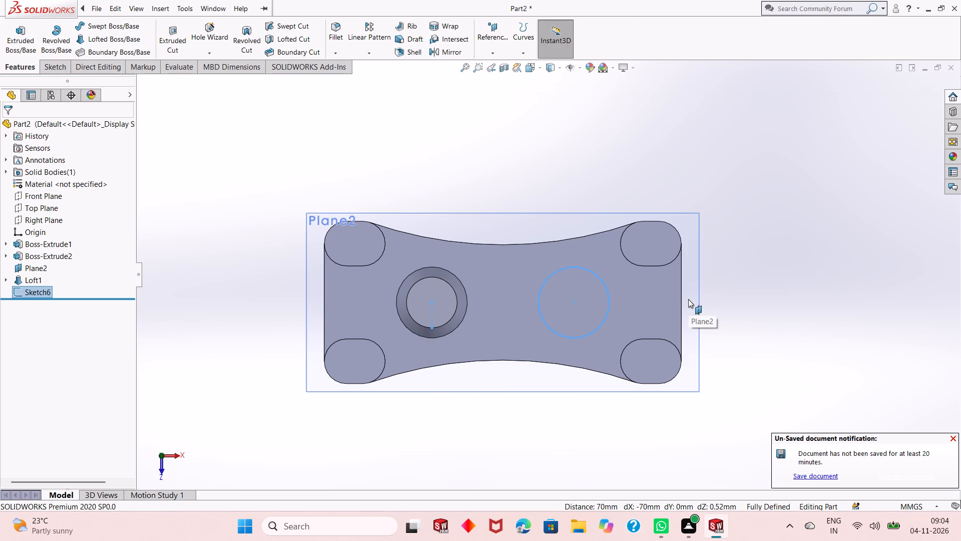
Start a sketch on Plane2 and draw a circle of about 9.8 mm radius centred on the second 35 mm circle.
right_click(688, 299)
click(709, 286)
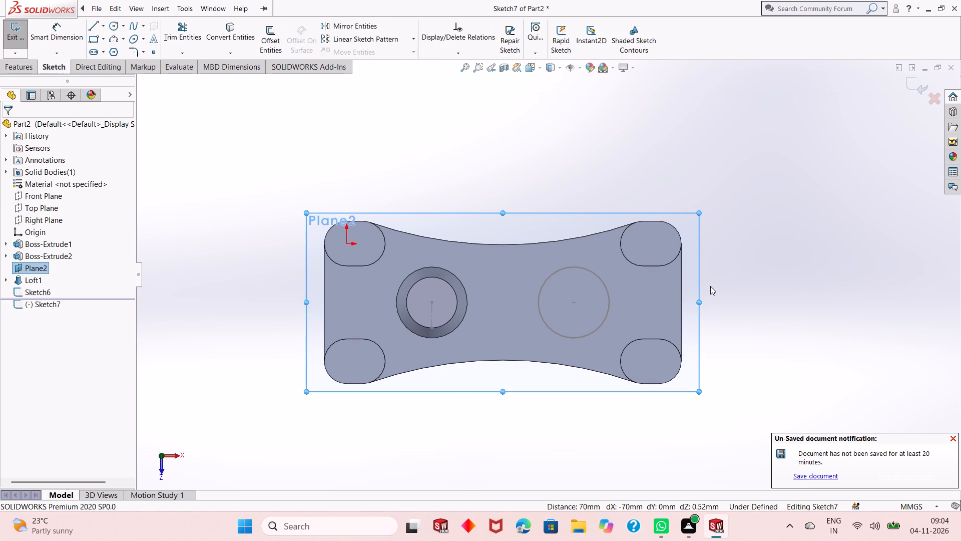
key(Escape)
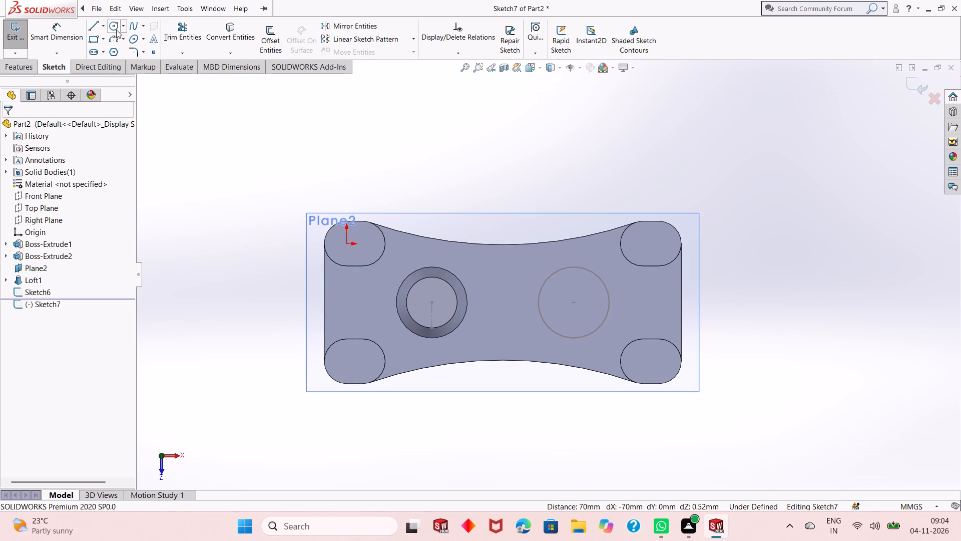
click(116, 30)
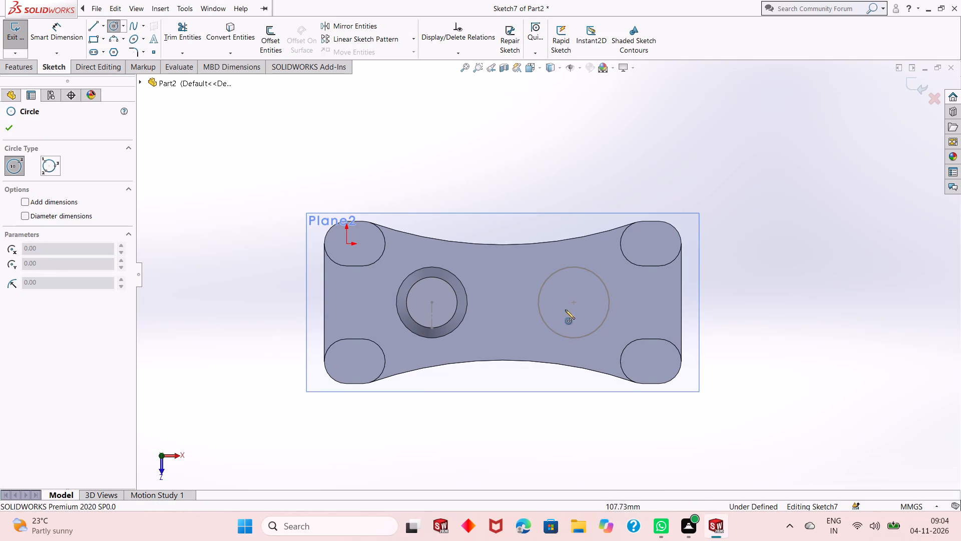
click(575, 303)
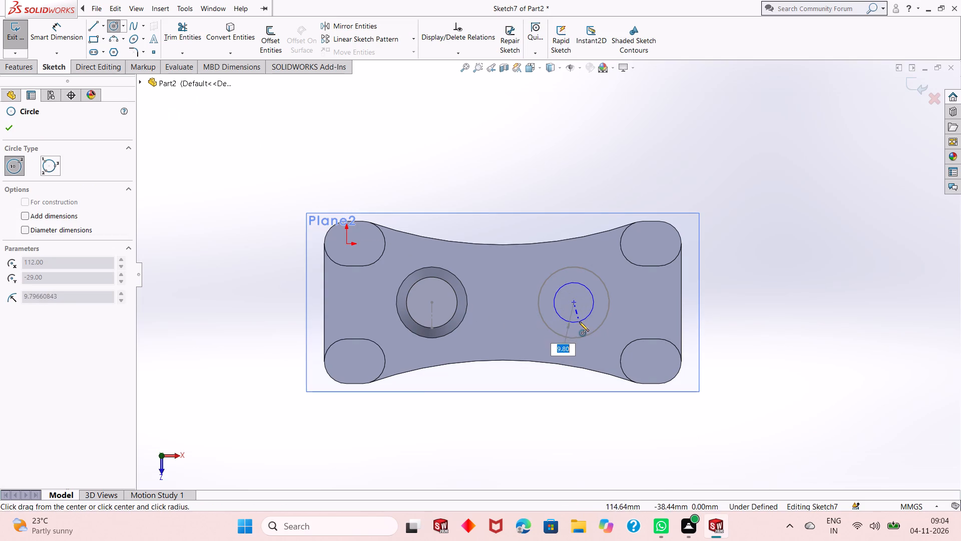
click(579, 322)
right_click(743, 183)
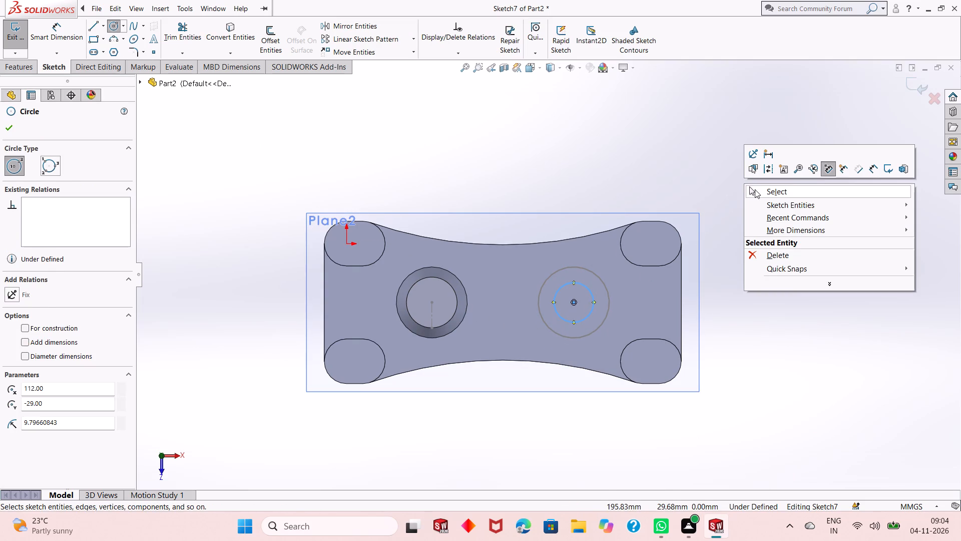
click(755, 189)
Make the Plane2 circle equal to the existing loft's 25 mm top edge, and finish the sketch.
click(585, 290)
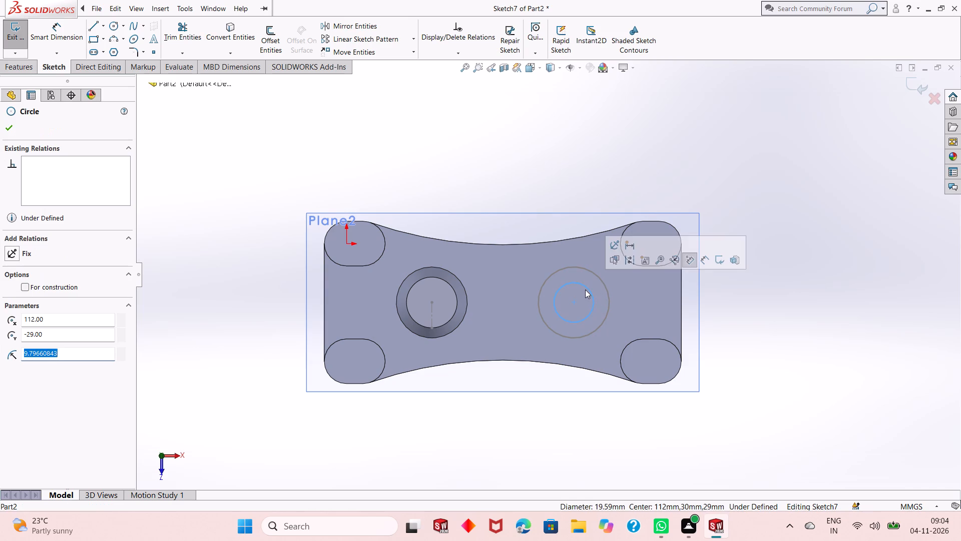
ctrl+click(457, 297)
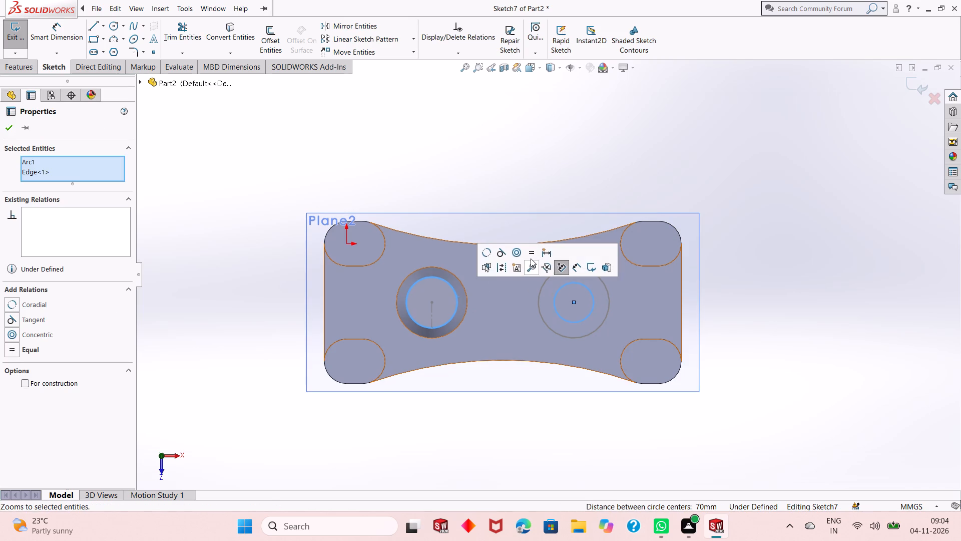
click(531, 255)
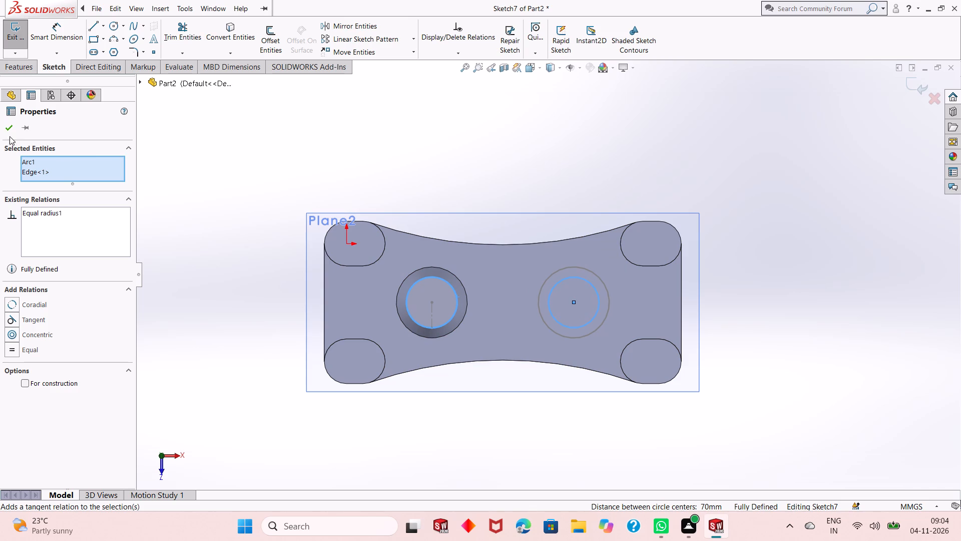
click(6, 125)
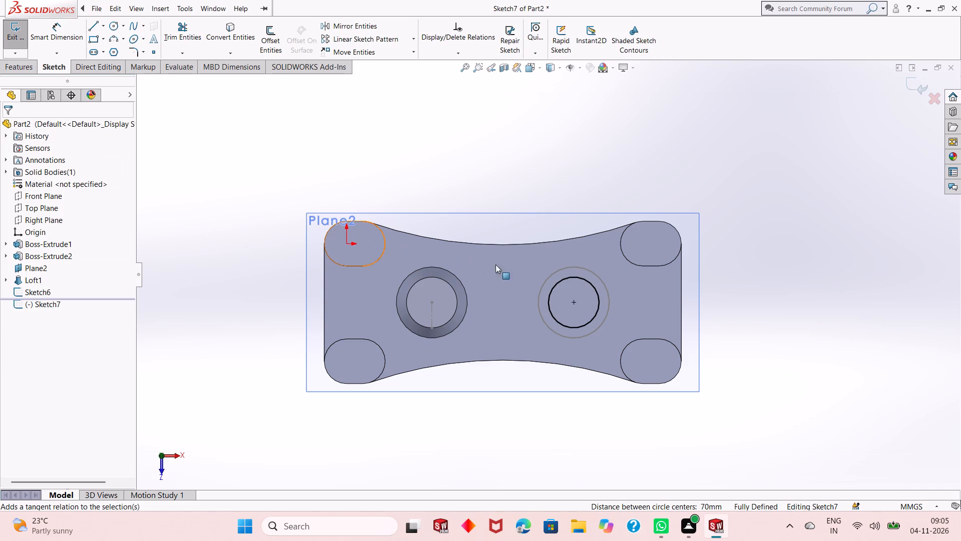
click(909, 88)
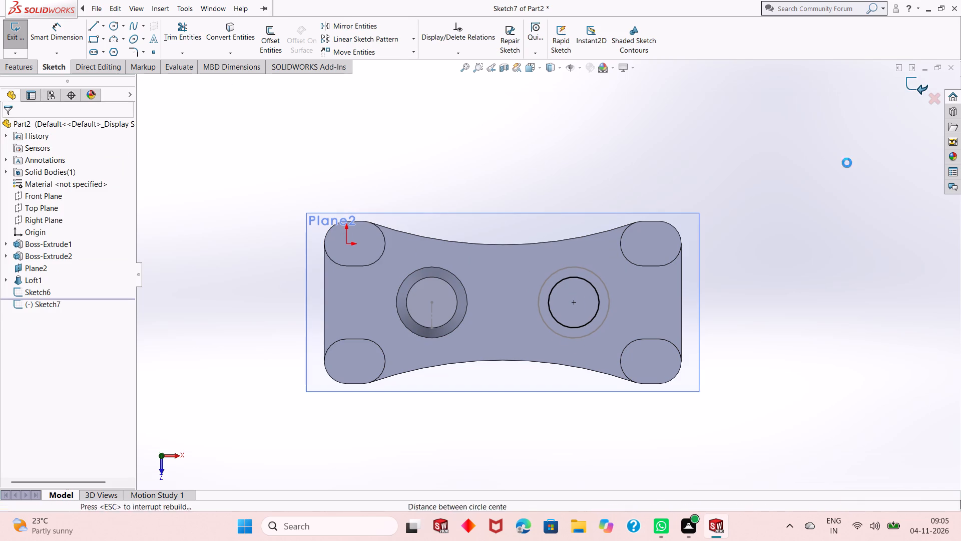
click(572, 418)
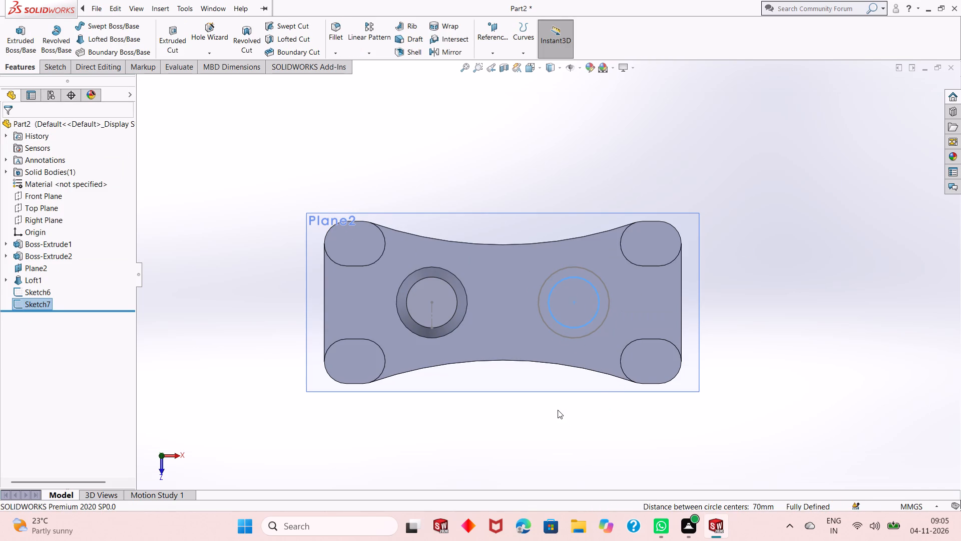
Create a lofted boss from the 35 mm circle on the plate to the 25 mm circle on Plane2.
middle_drag(558, 410, 559, 339)
middle_drag(574, 384, 575, 319)
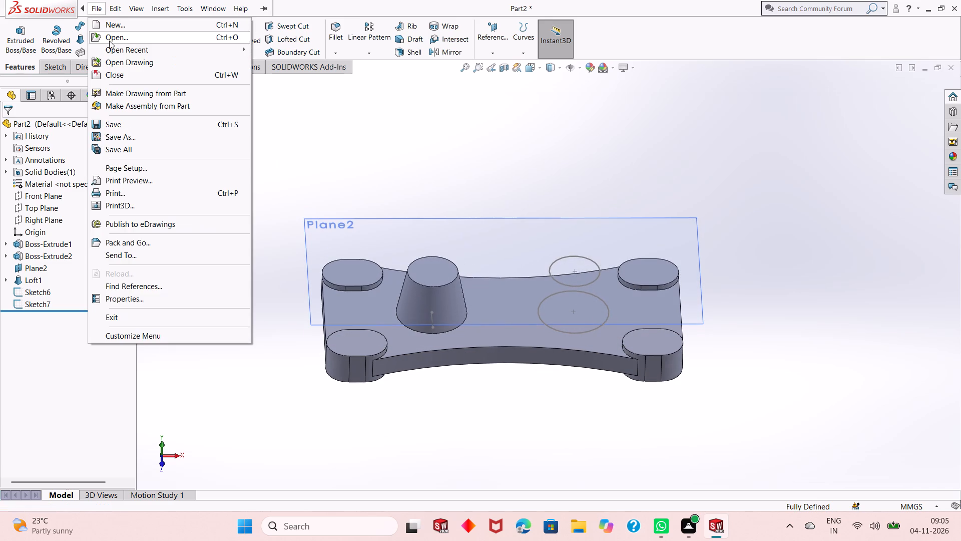
key(Escape)
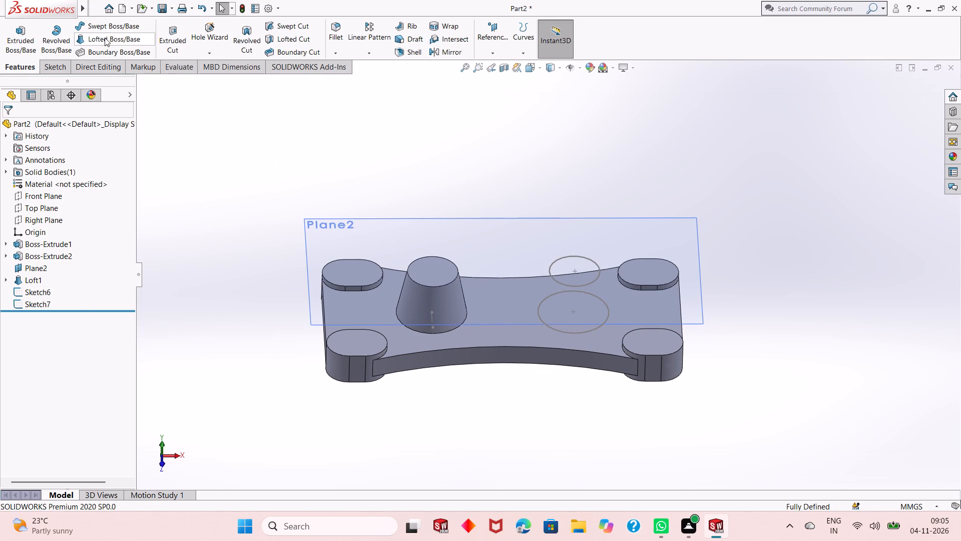
click(116, 40)
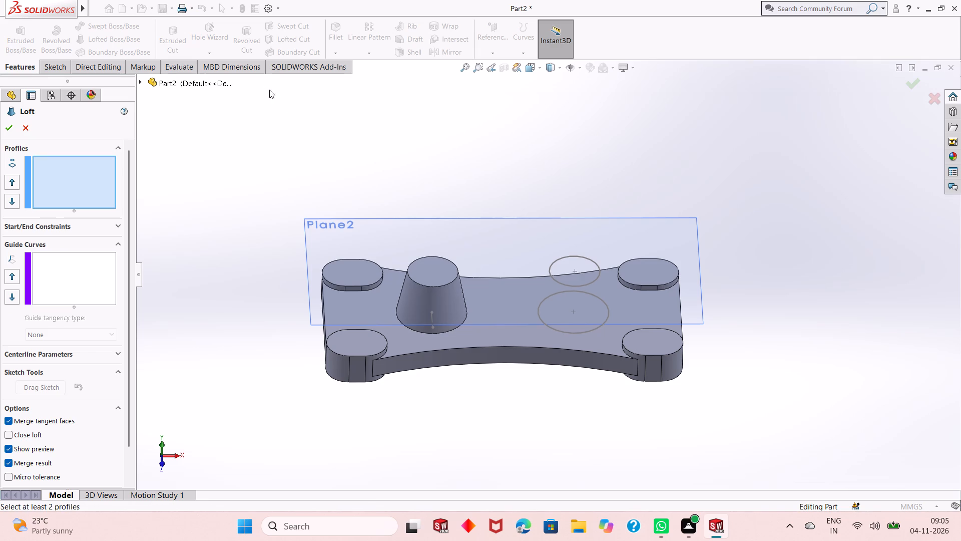
click(587, 333)
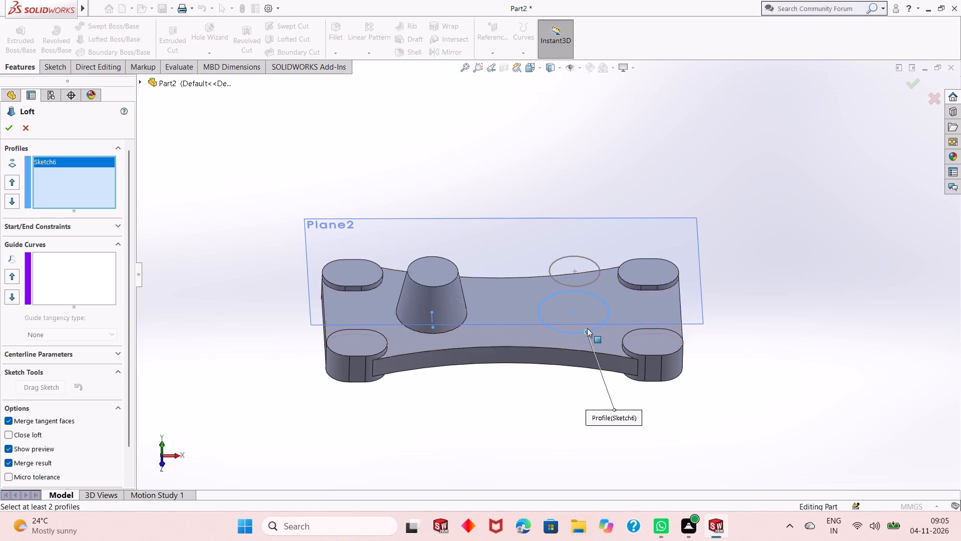
click(591, 285)
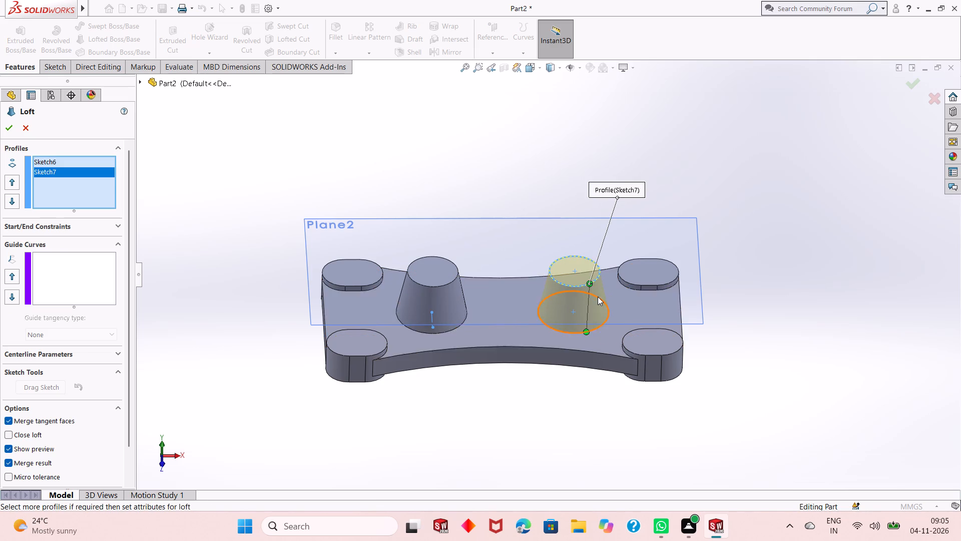
click(590, 285)
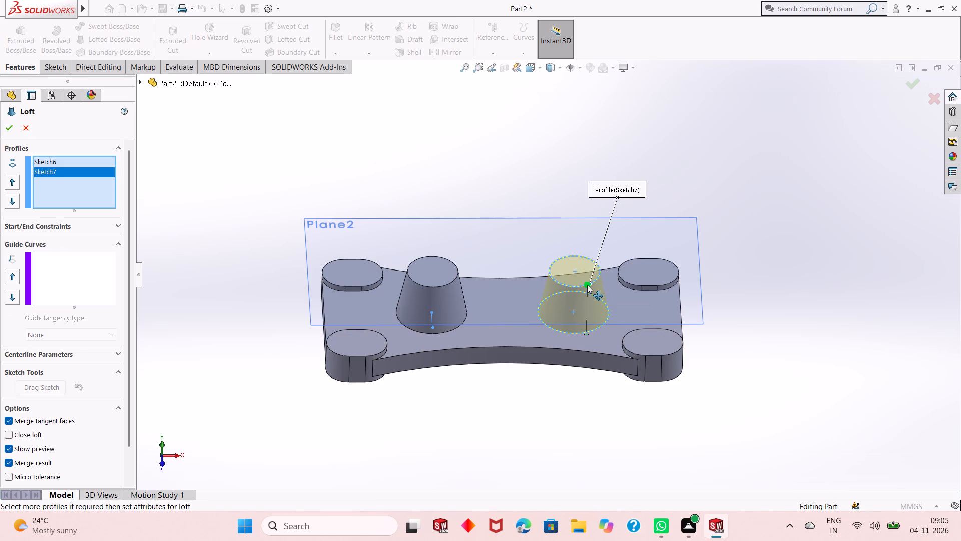
click(12, 131)
click(697, 190)
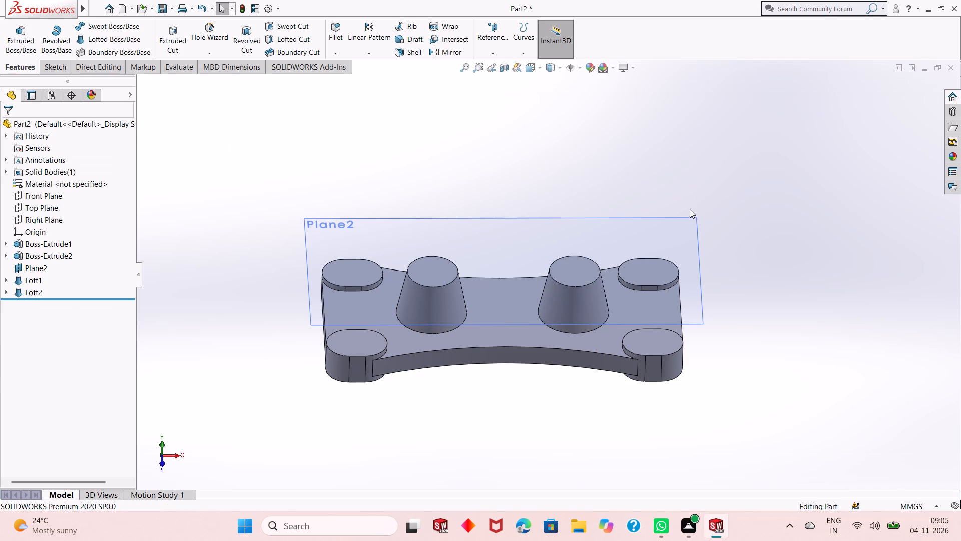
Hide Plane2.
right_click(679, 233)
click(719, 218)
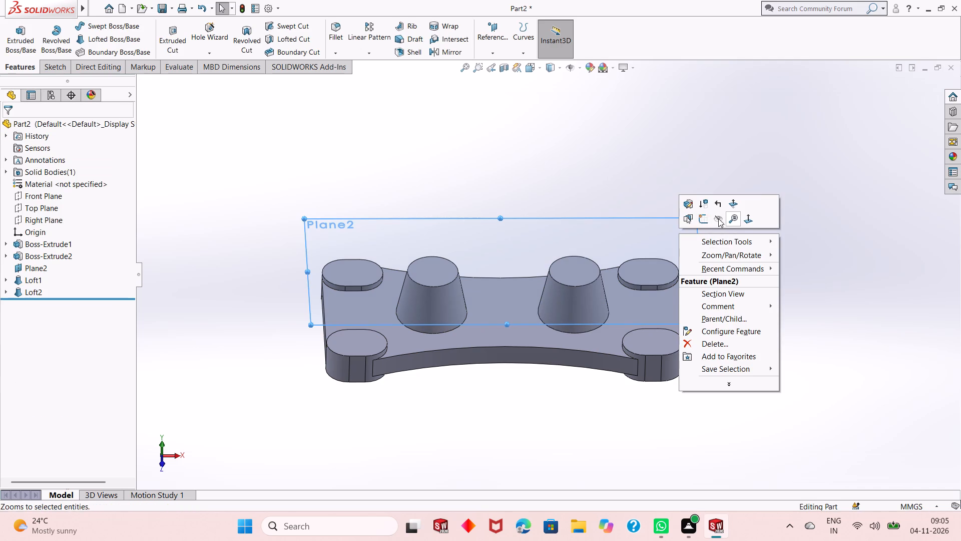
Examine the plate with its two lofted bosses and four corner bosses from below, the side and above.
middle_drag(692, 329, 712, 191)
middle_drag(714, 189, 721, 191)
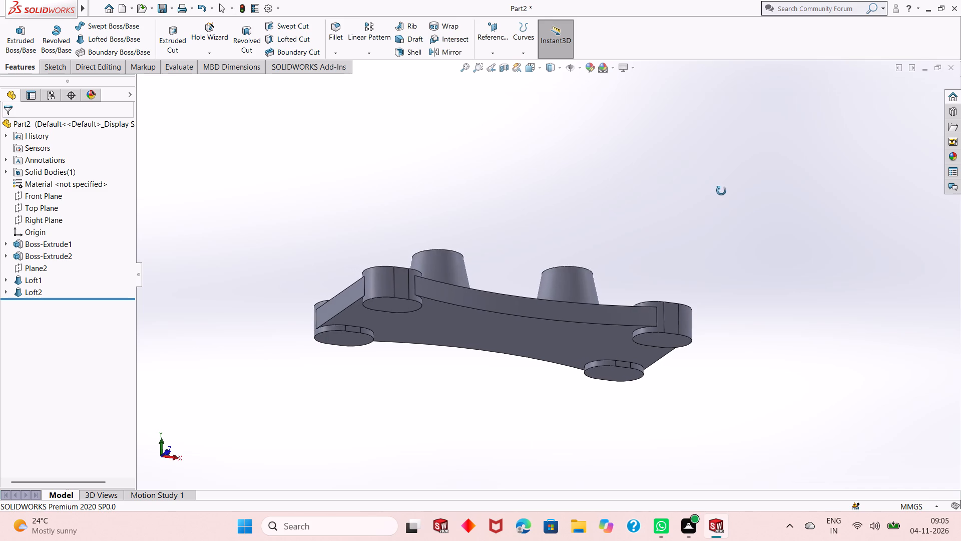
middle_drag(721, 191, 722, 192)
middle_drag(724, 197, 717, 267)
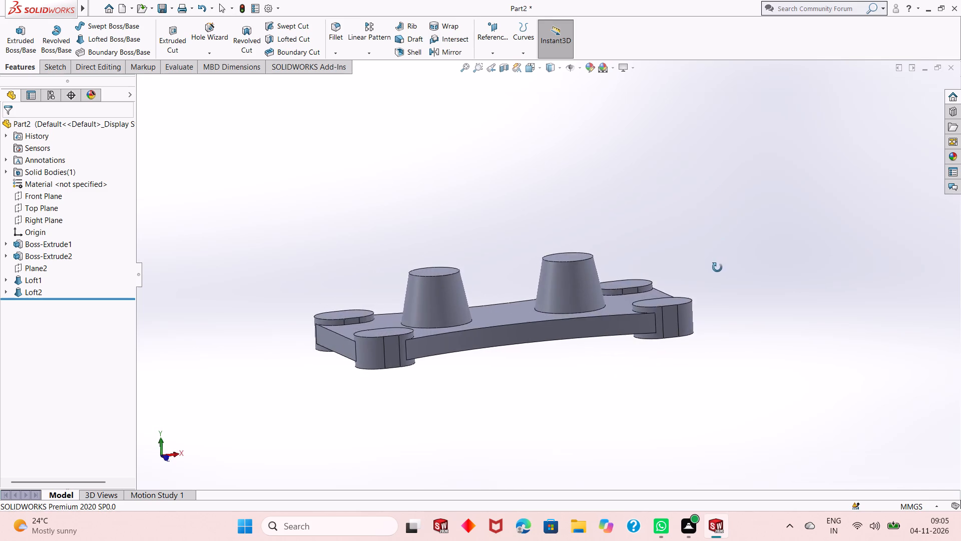
middle_drag(717, 267, 694, 250)
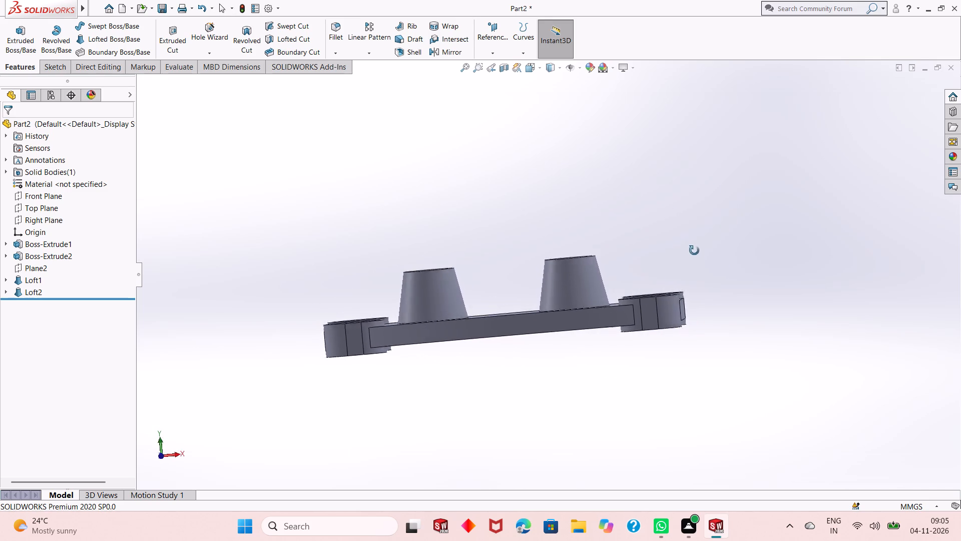
middle_drag(694, 250, 728, 345)
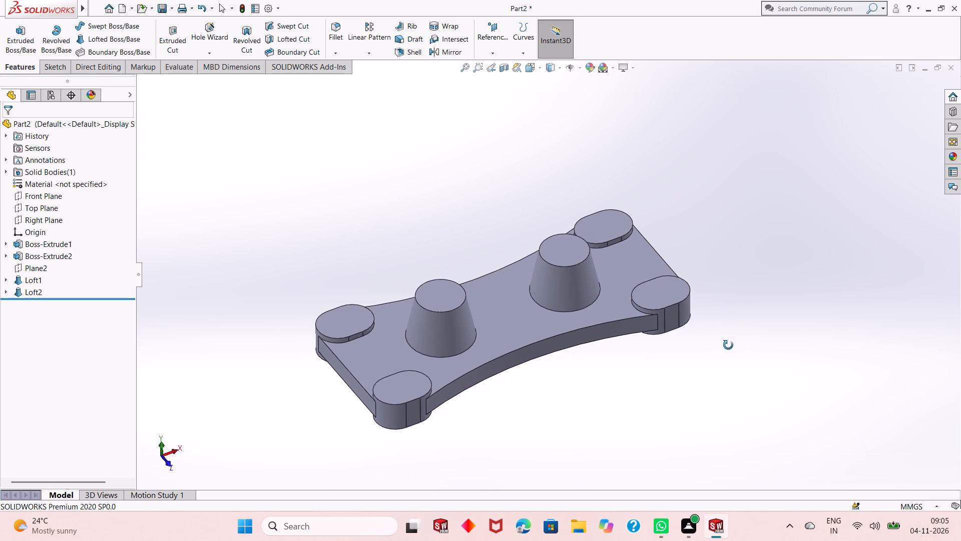
middle_drag(728, 345, 746, 290)
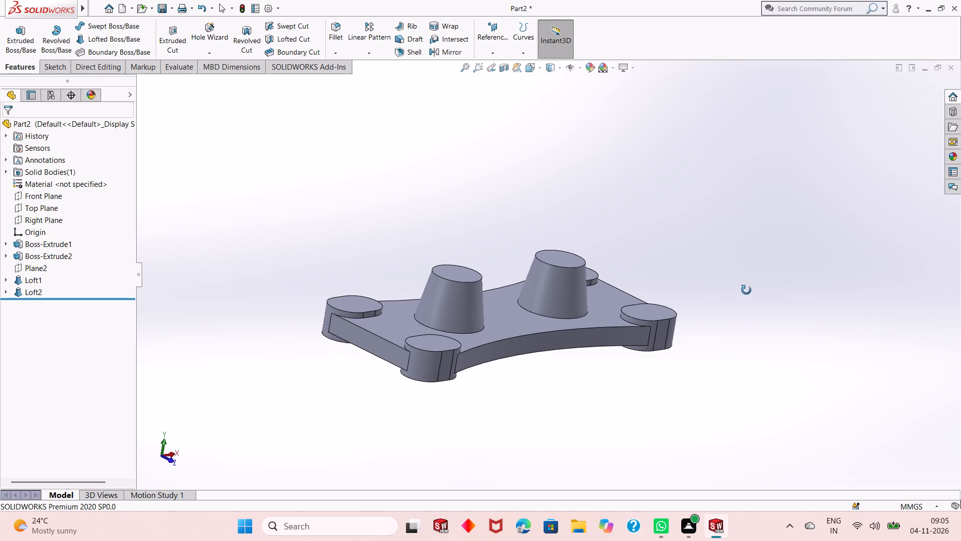
middle_drag(746, 290, 732, 341)
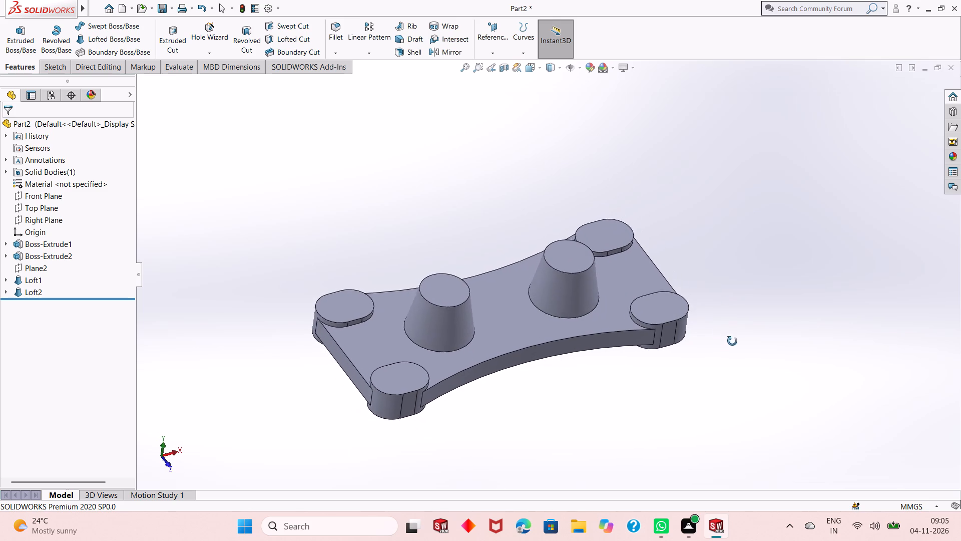
Examine the plate with its lofted and corner bosses from above, the side and below.
middle_drag(732, 341, 736, 337)
middle_drag(628, 409, 759, 330)
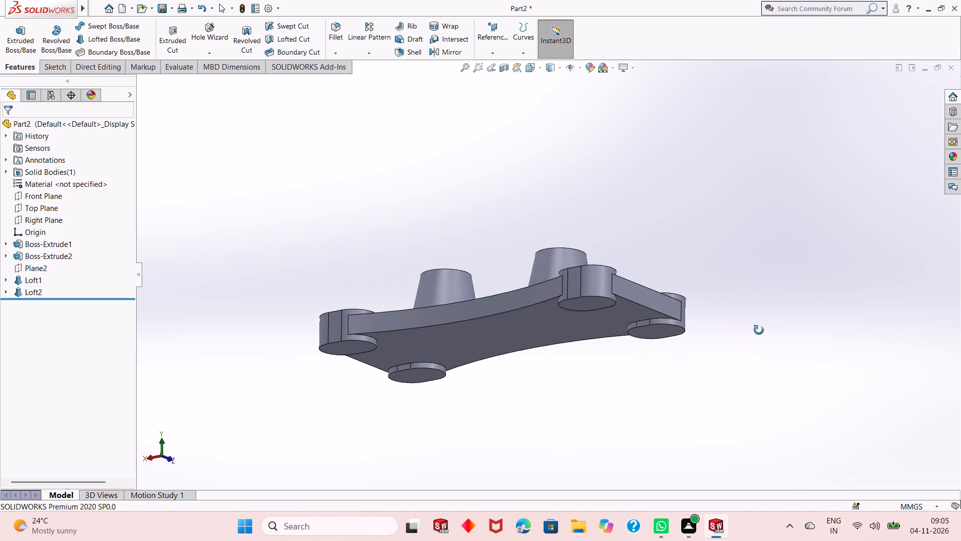
middle_drag(759, 330, 624, 382)
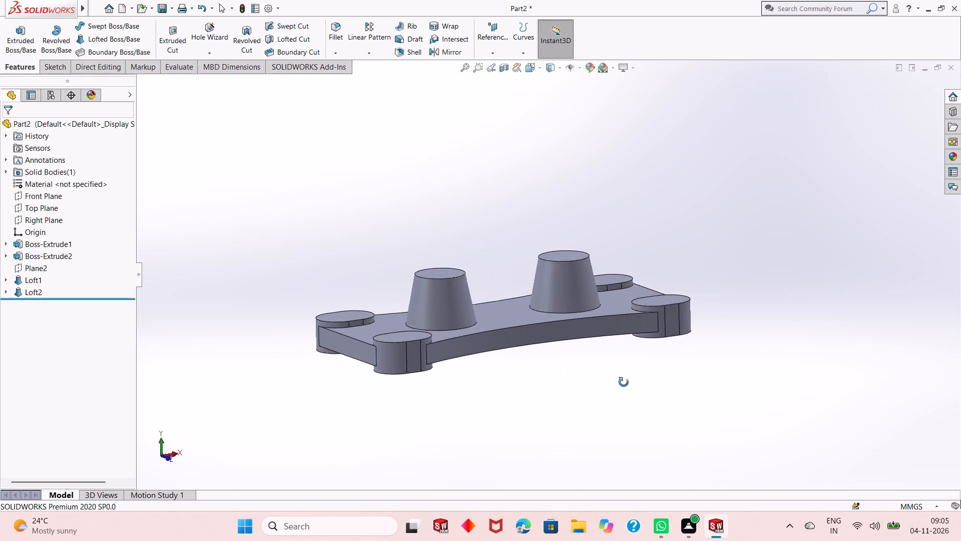
middle_drag(624, 382, 637, 437)
middle_drag(615, 397, 434, 425)
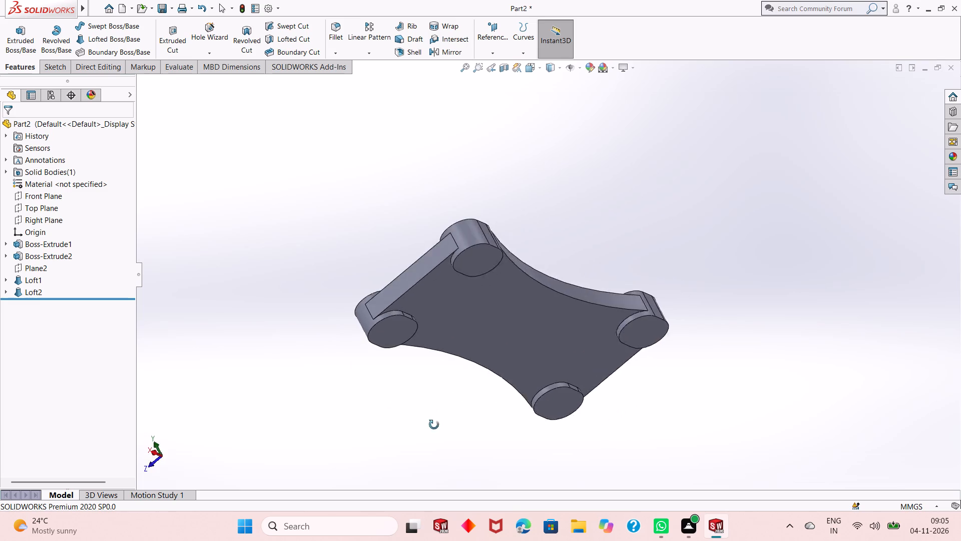
middle_drag(434, 425, 385, 422)
scroll(488, 314, down, 2)
scroll(490, 337, up, 1)
middle_drag(515, 281, 516, 282)
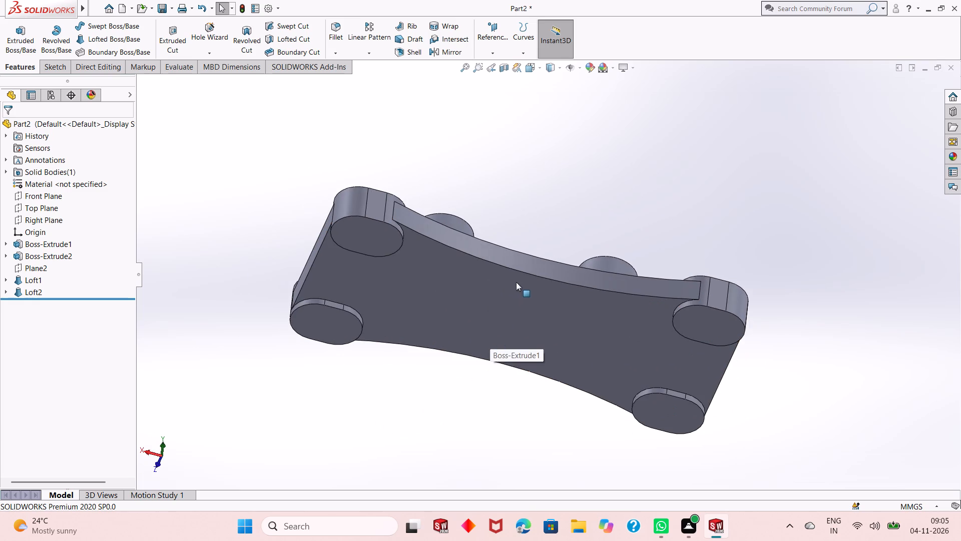
middle_drag(516, 282, 518, 327)
middle_drag(514, 329, 713, 363)
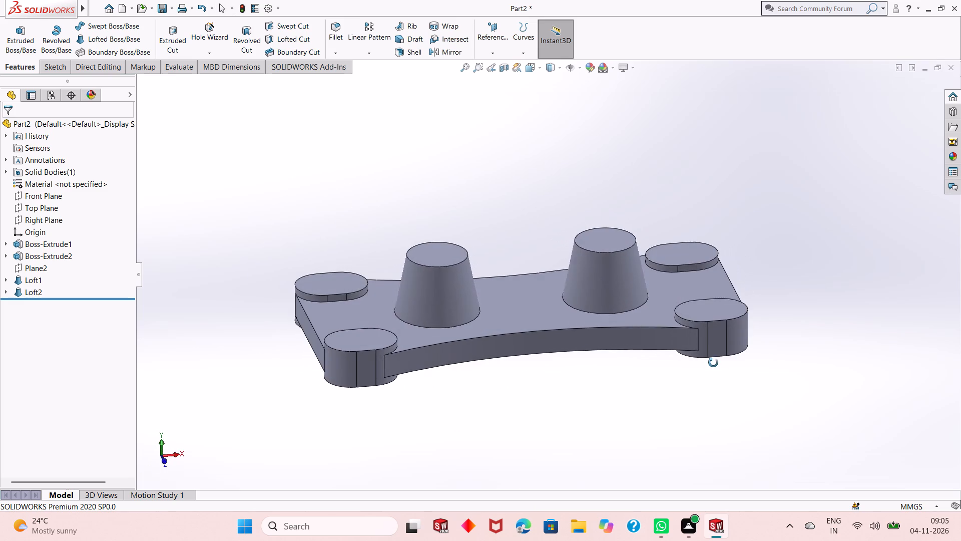
middle_drag(713, 363, 715, 363)
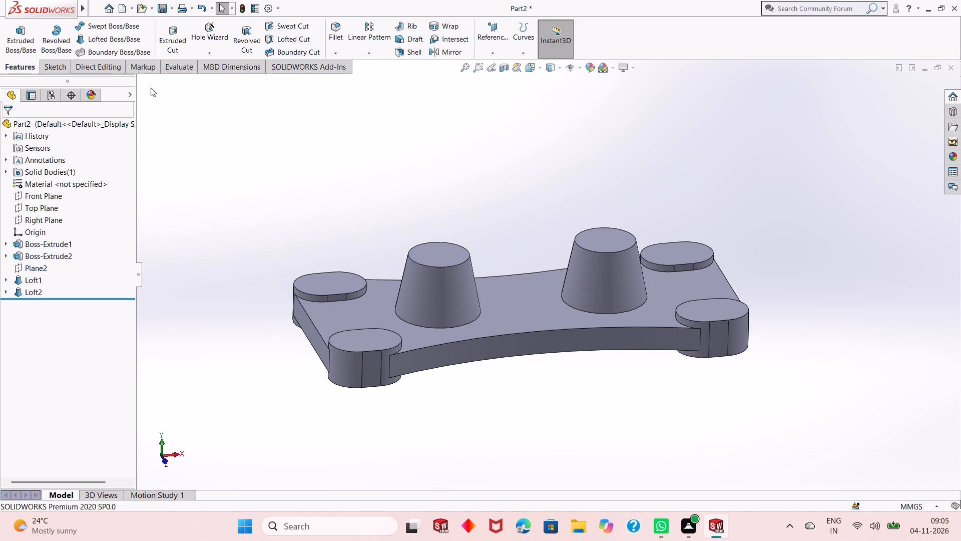
Create a reference plane offset 58/2 (29 mm) from the Front Plane, running through the two lofted bosses.
click(53, 193)
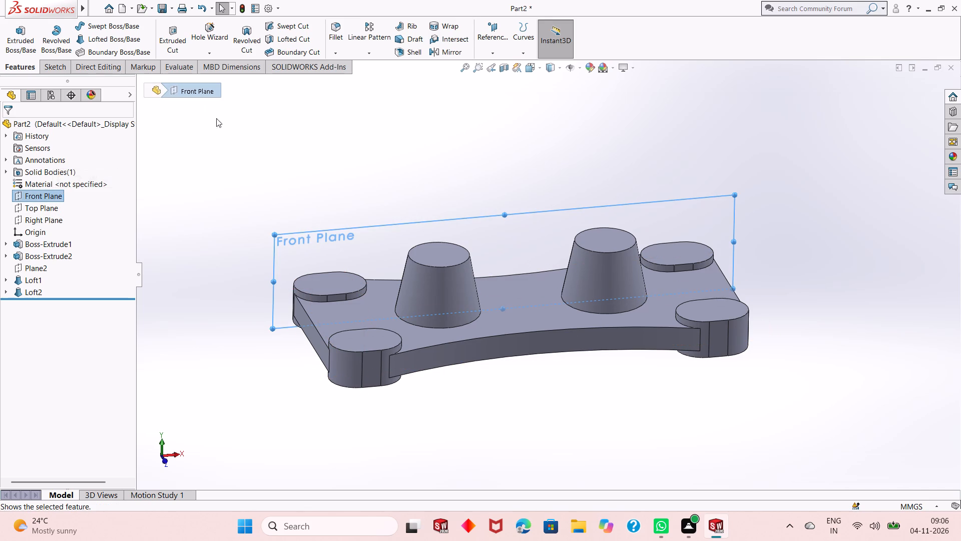
click(500, 37)
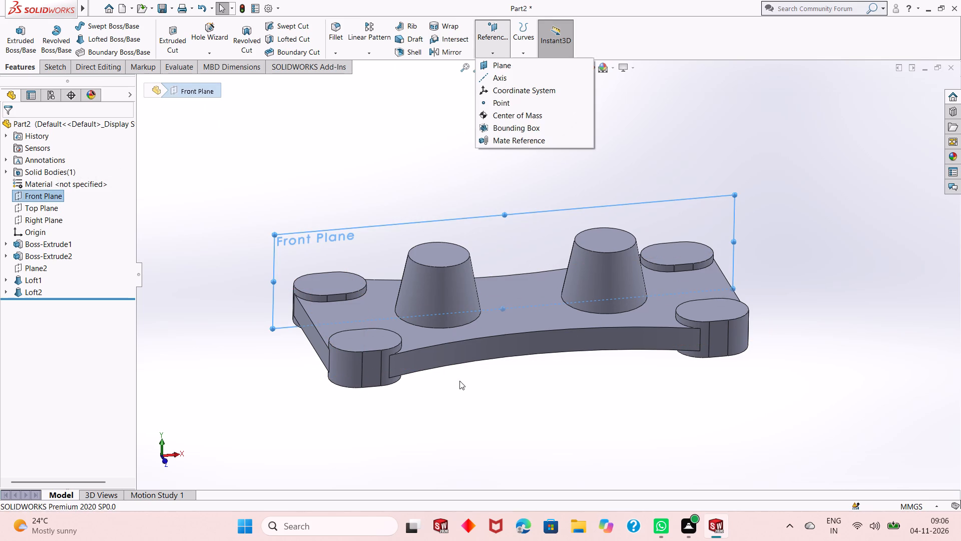
middle_drag(462, 382, 526, 357)
click(542, 69)
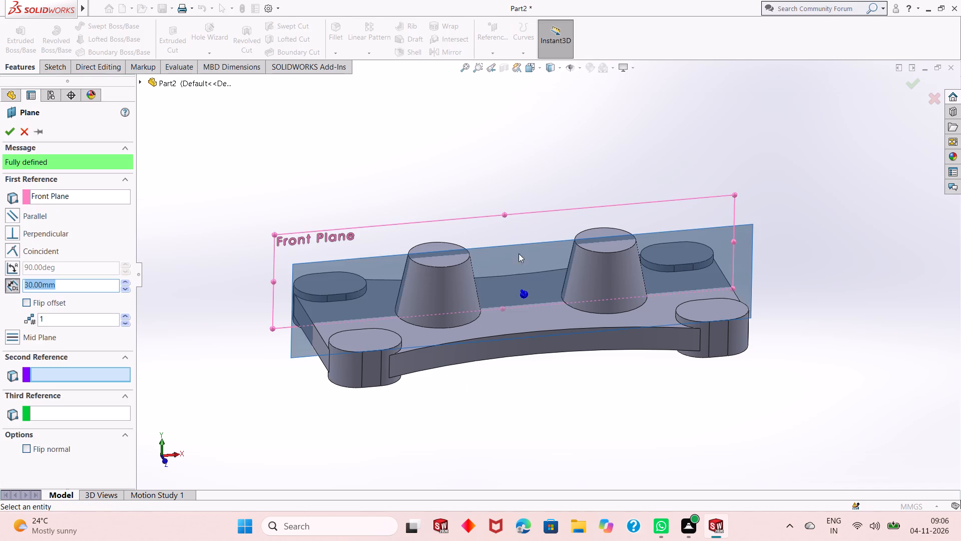
middle_drag(520, 298, 601, 309)
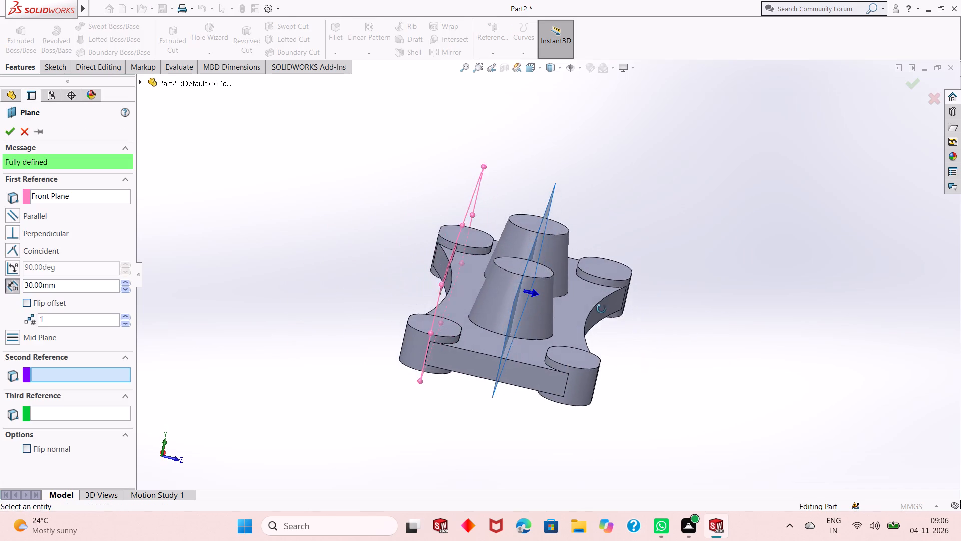
middle_drag(601, 309, 602, 321)
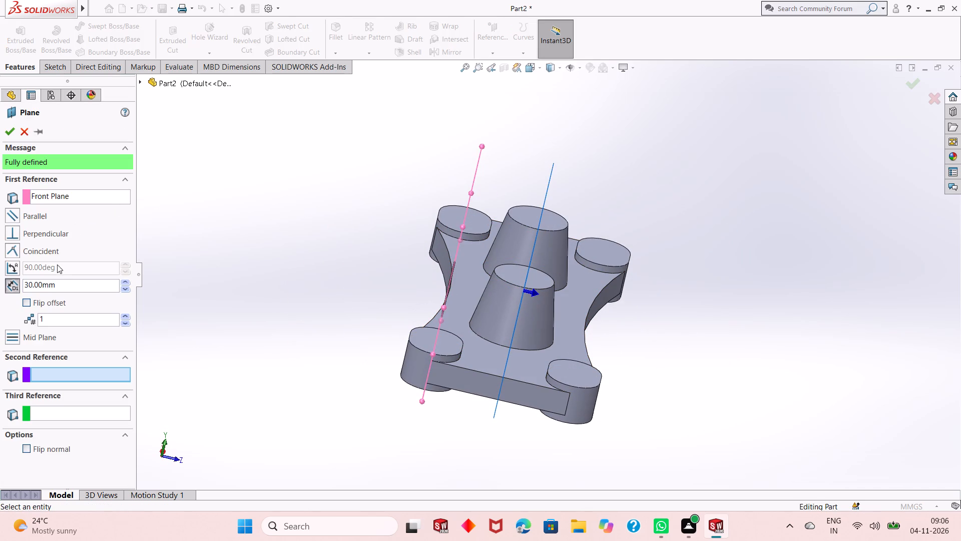
double_click(80, 288)
text(58/)
key(2)
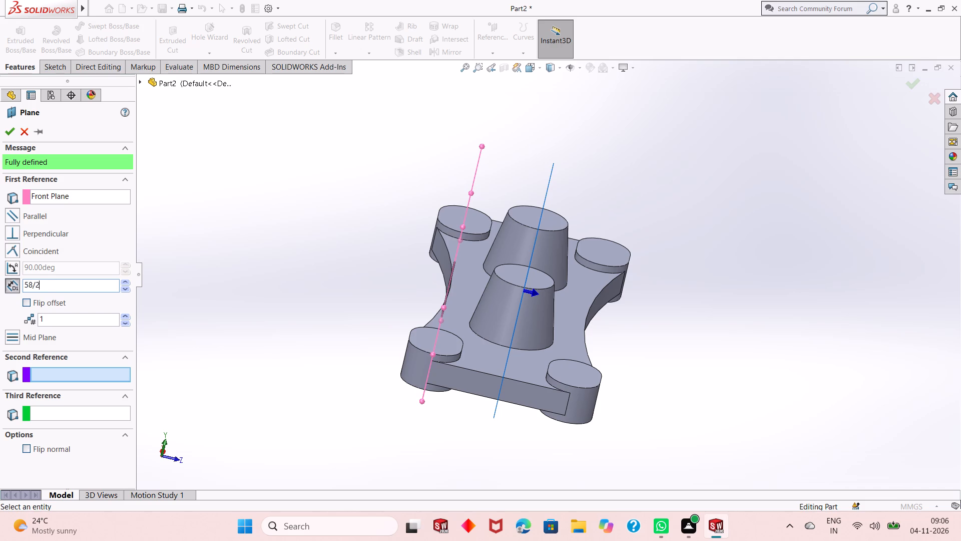
key(Return)
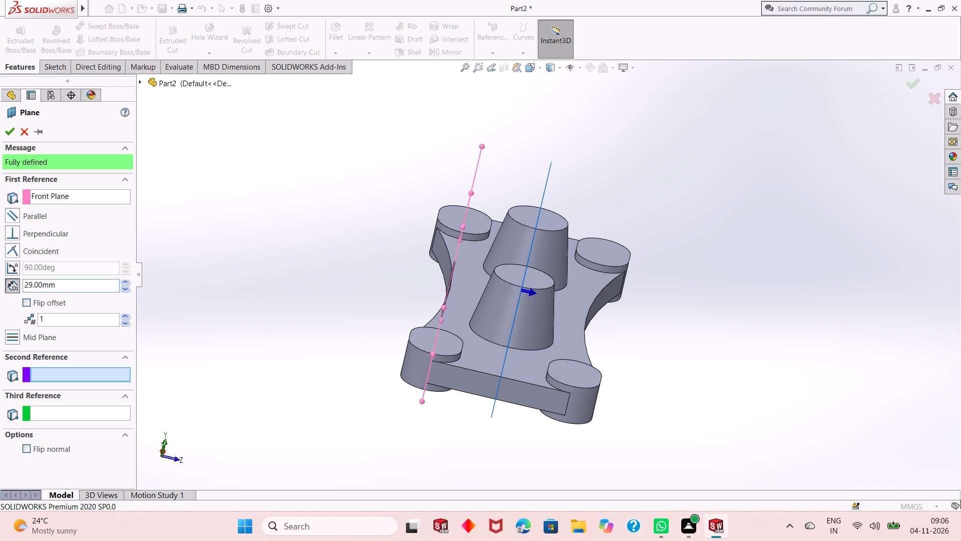
click(7, 129)
On the new offset plane, sketch a downward-bowed three-point arc of radius 40 mm between the facing top corners of the two lofted bosses.
middle_drag(386, 326, 335, 260)
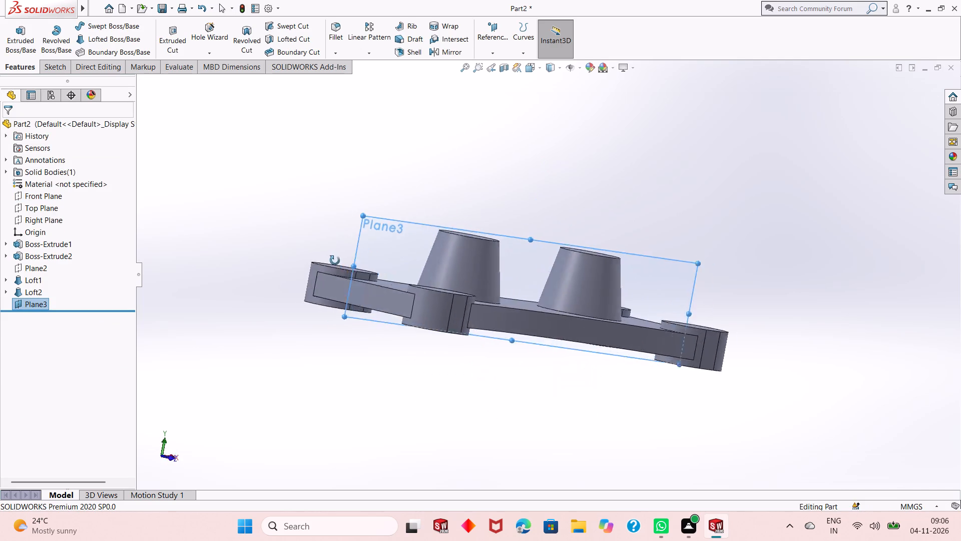
middle_drag(335, 260, 302, 272)
right_click(378, 247)
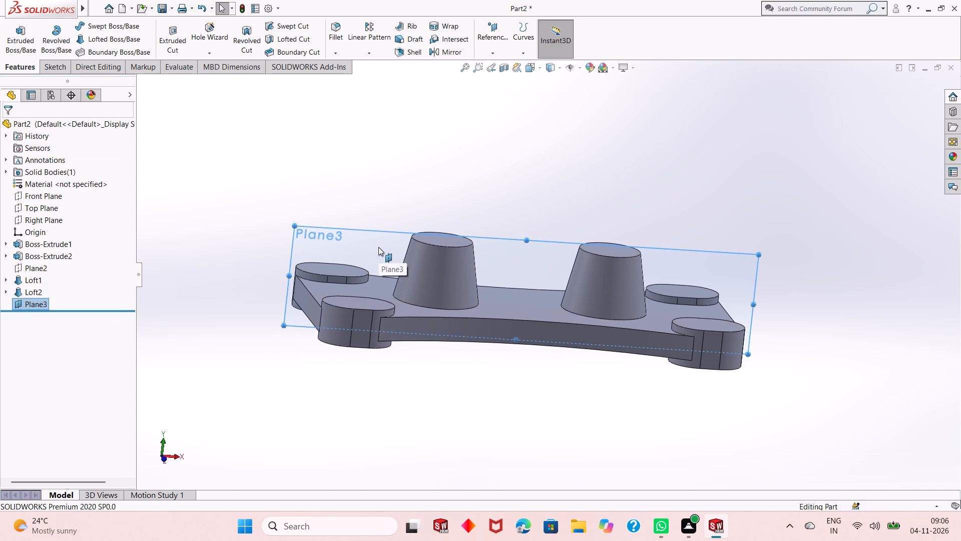
click(403, 233)
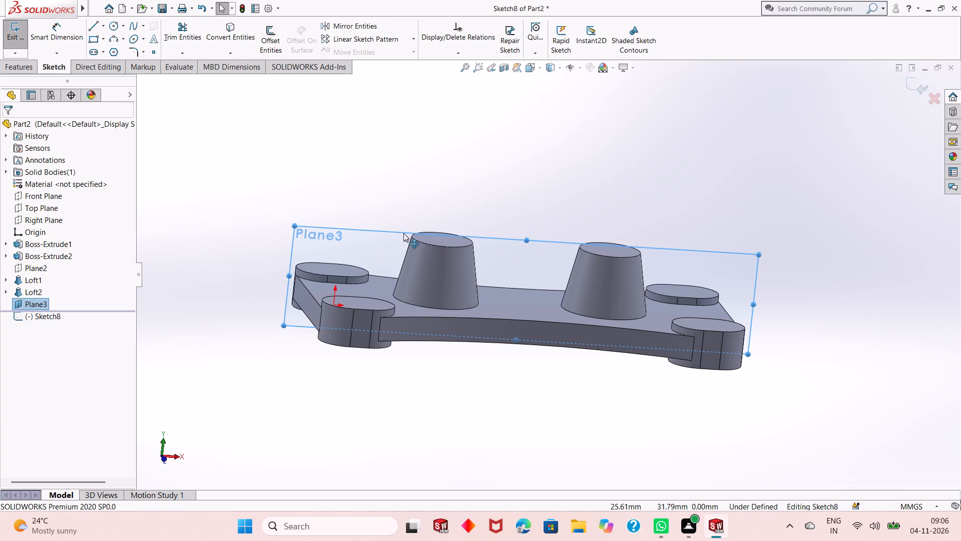
key(ctrl+8)
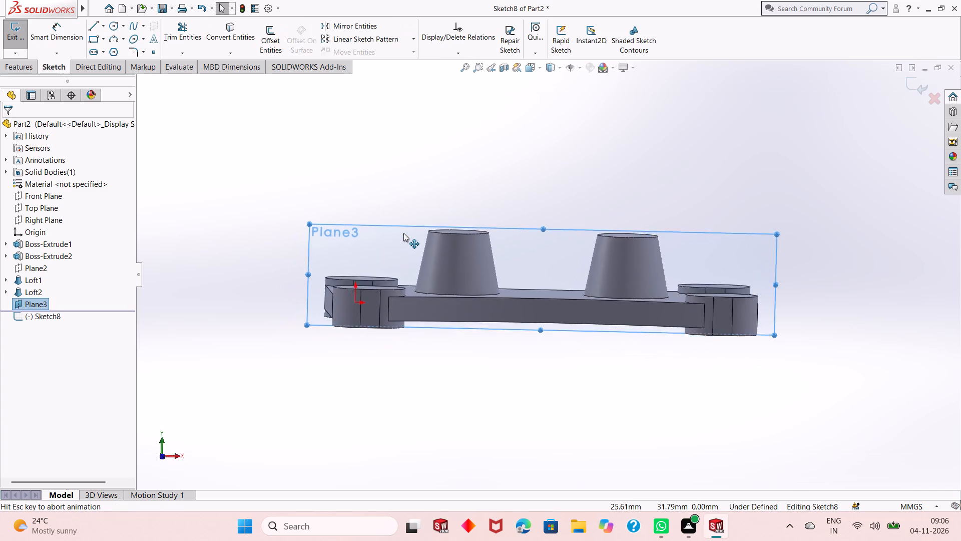
scroll(638, 238, down, 2)
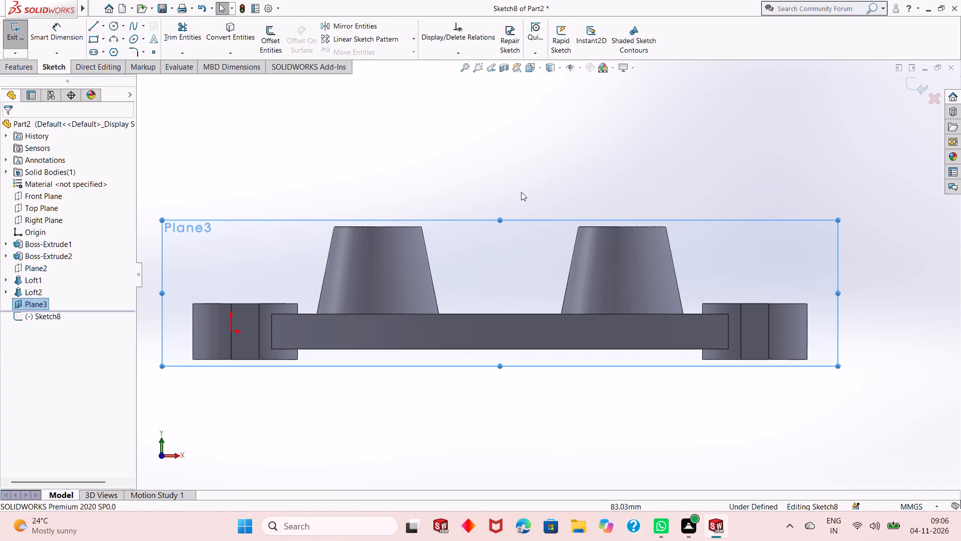
scroll(520, 197, down, 1)
click(520, 198)
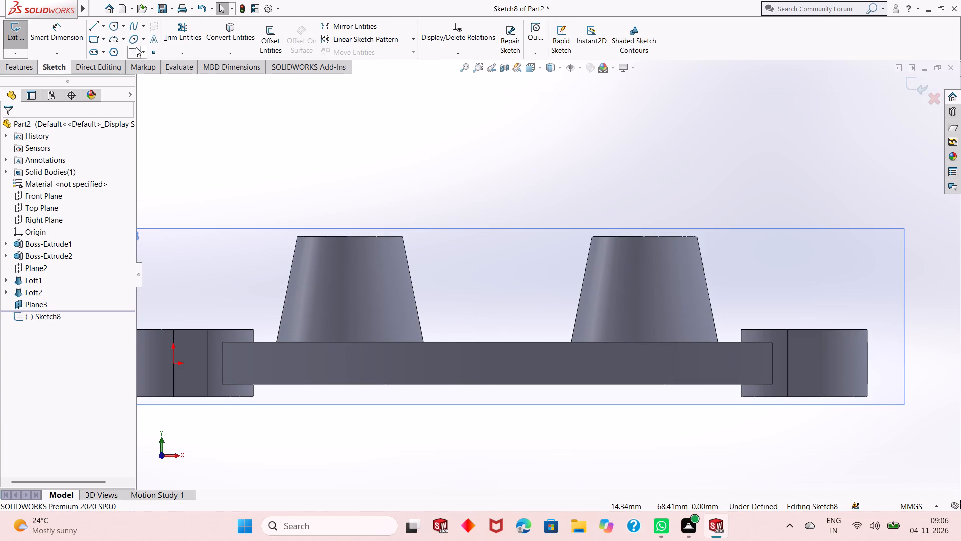
click(112, 38)
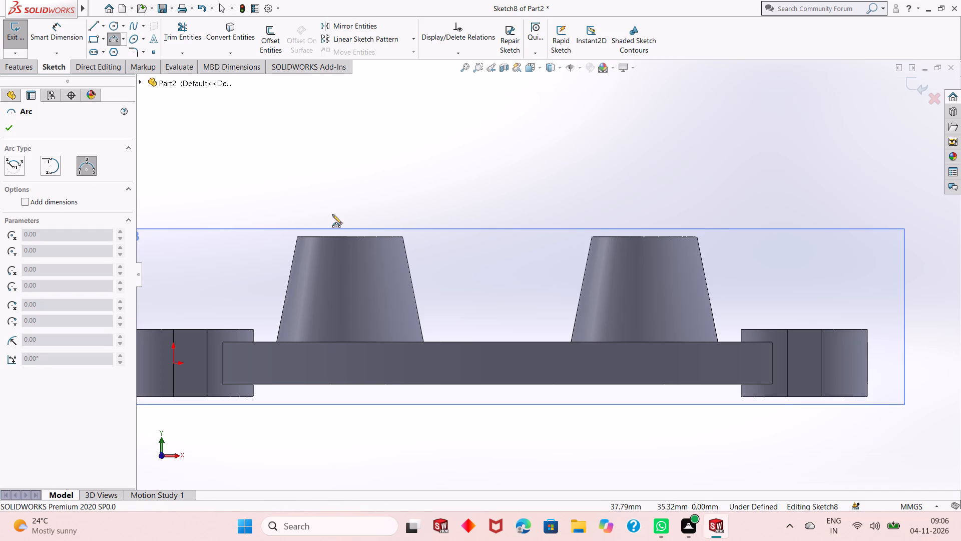
click(402, 235)
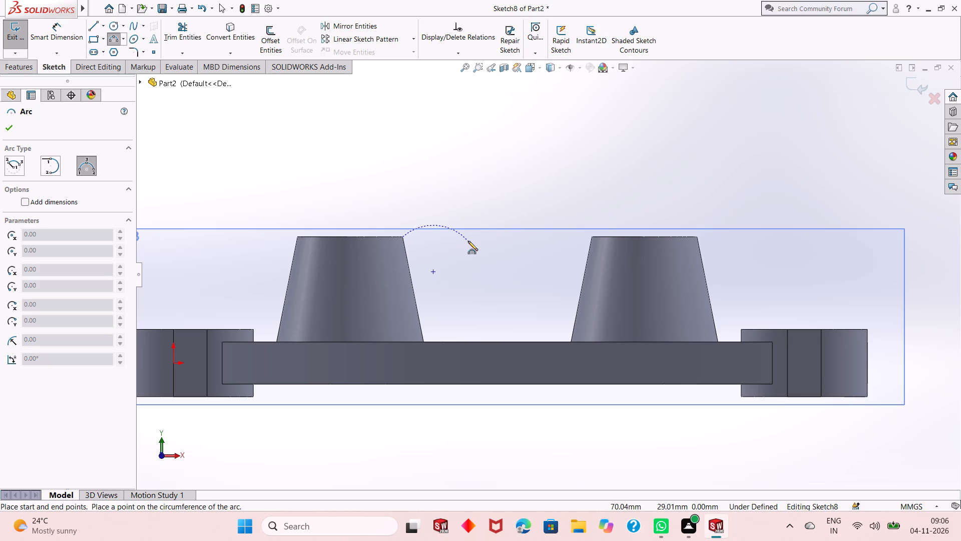
click(592, 237)
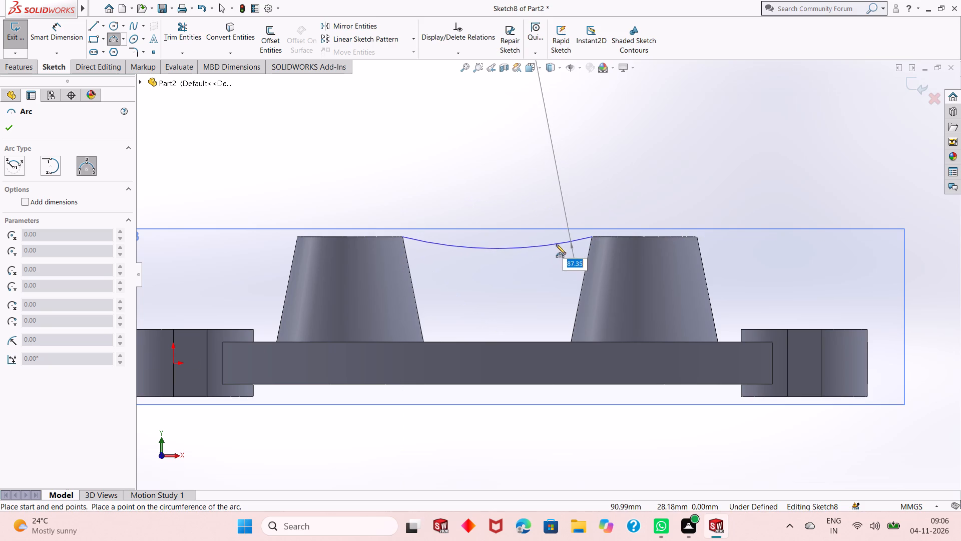
text(40)
key(Return)
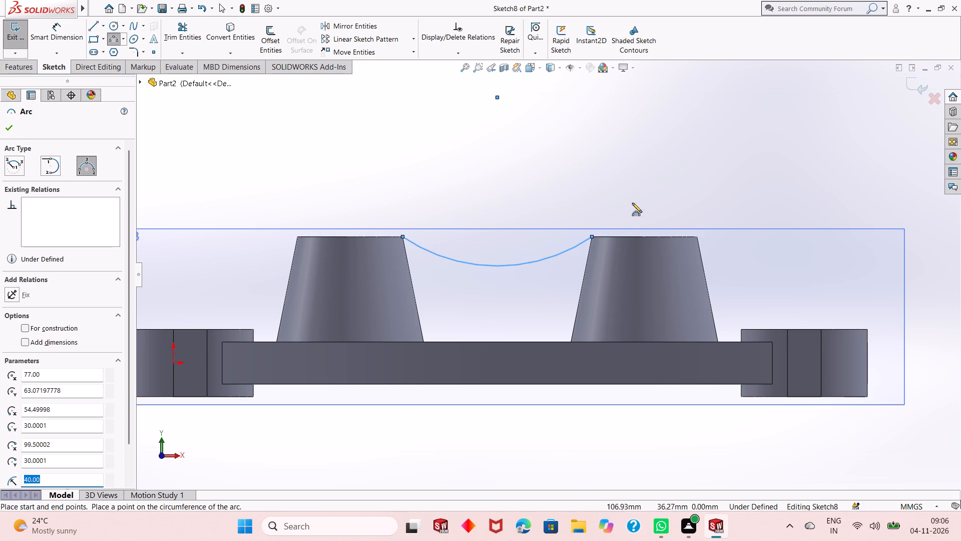
right_click(756, 142)
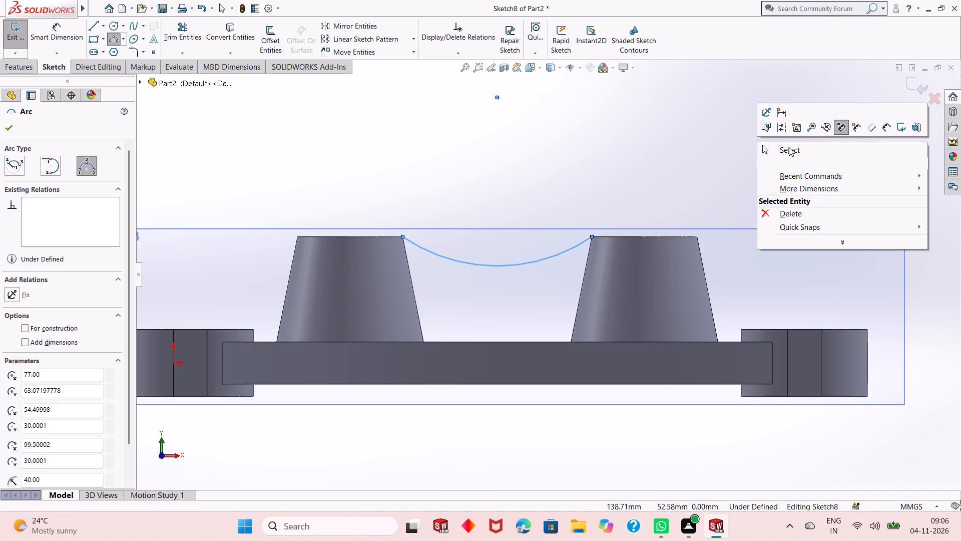
click(790, 147)
Dimension the arc's radius as 40 mm.
click(49, 28)
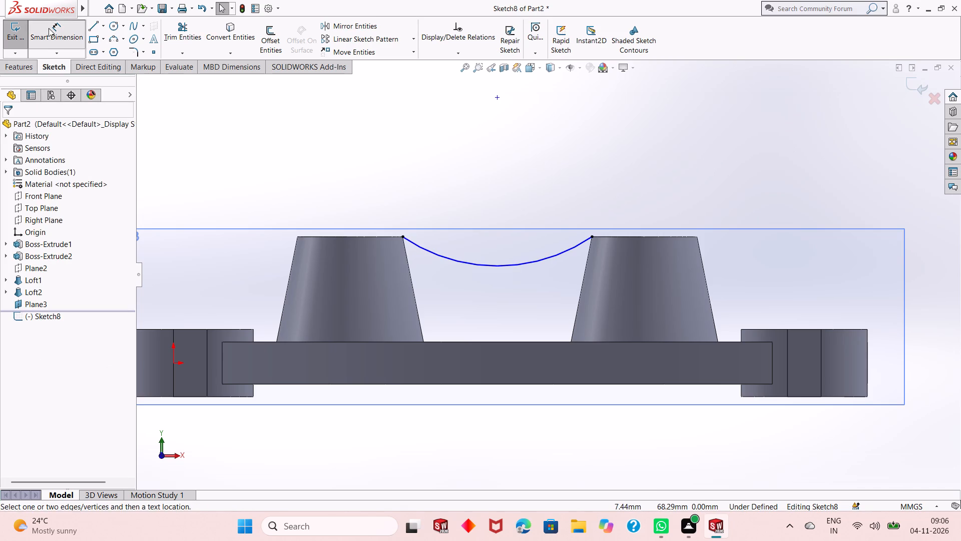
click(525, 267)
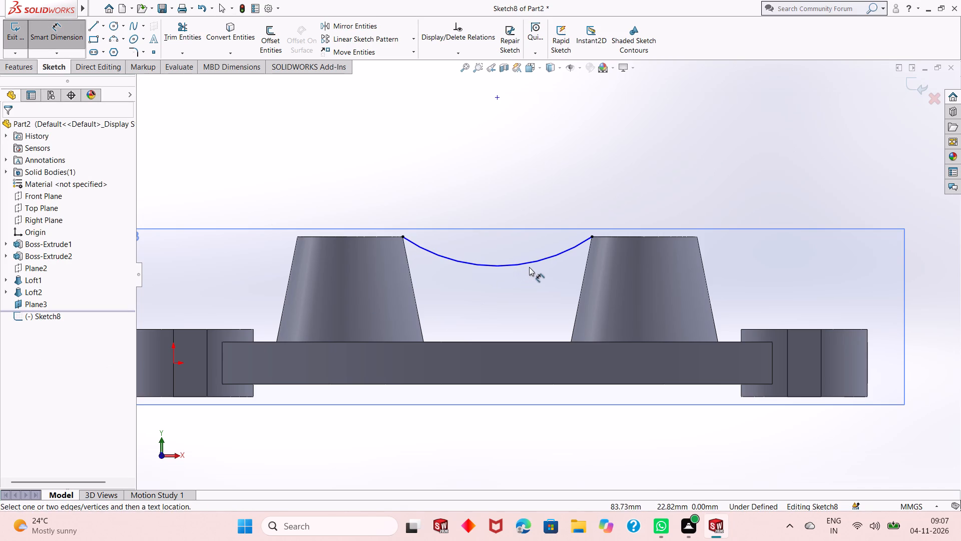
click(535, 260)
click(594, 430)
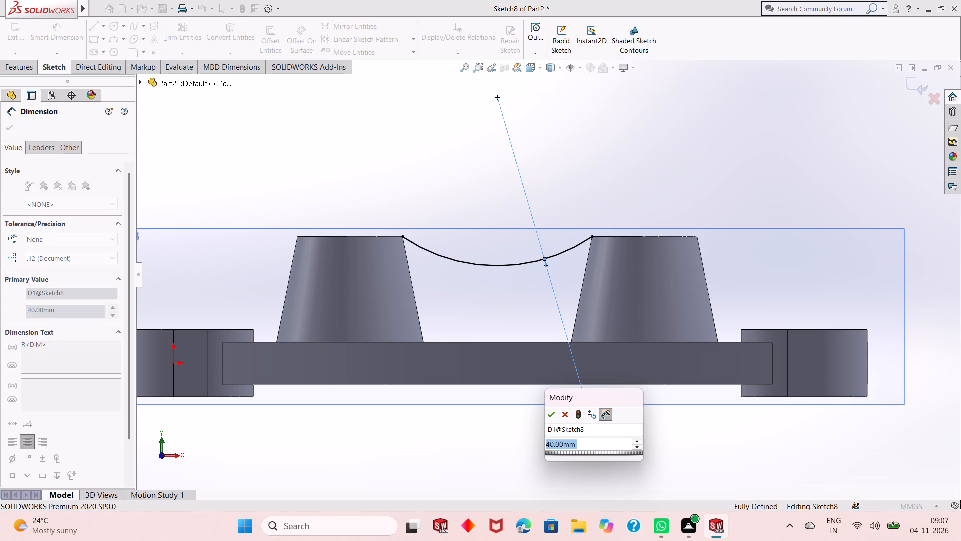
key(Return)
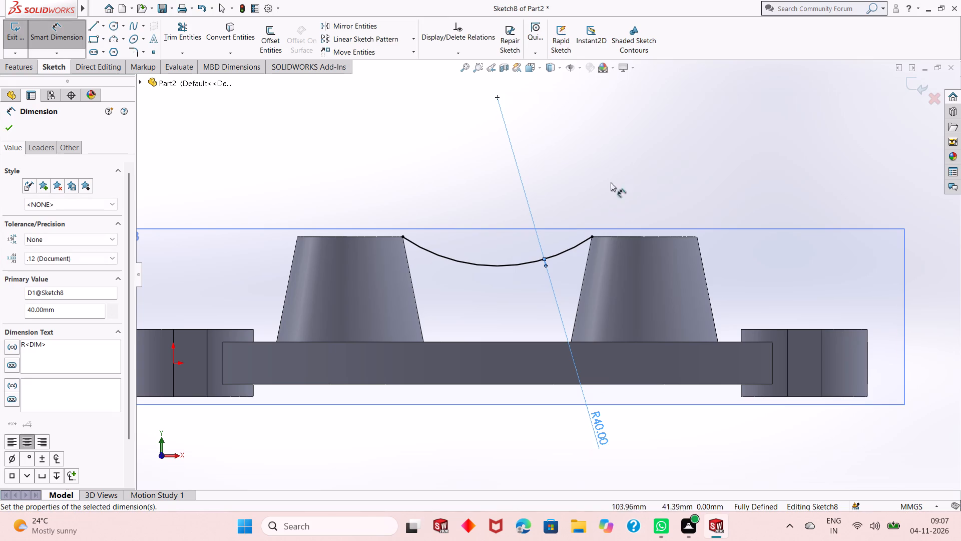
right_click(633, 122)
click(654, 153)
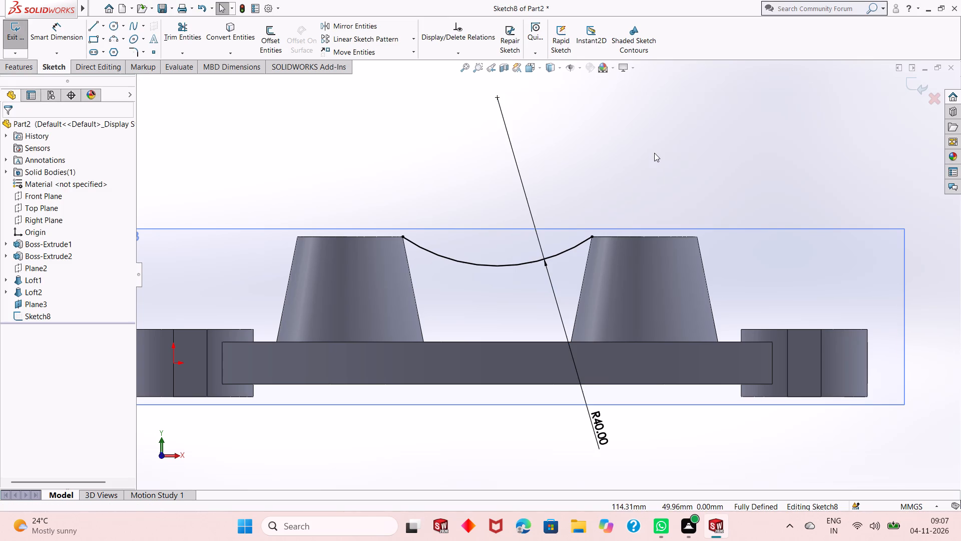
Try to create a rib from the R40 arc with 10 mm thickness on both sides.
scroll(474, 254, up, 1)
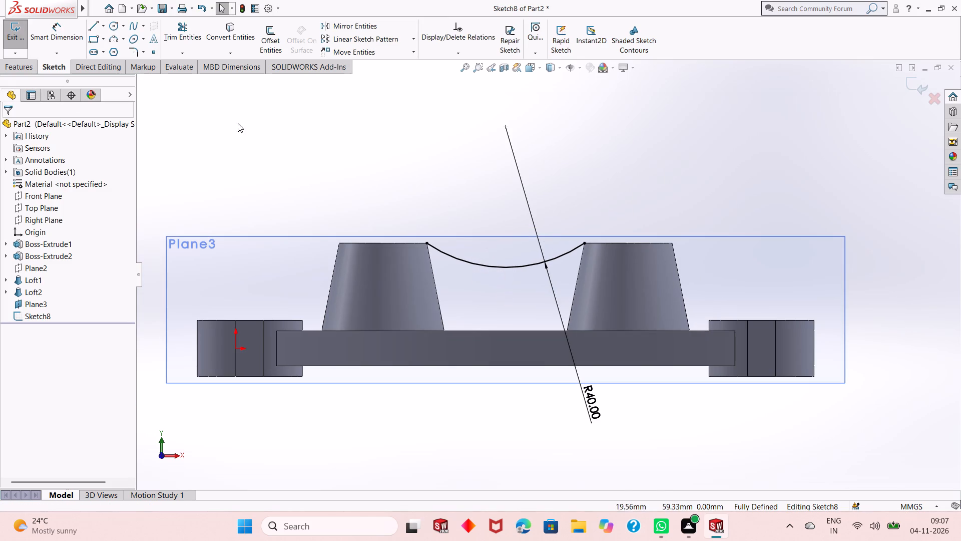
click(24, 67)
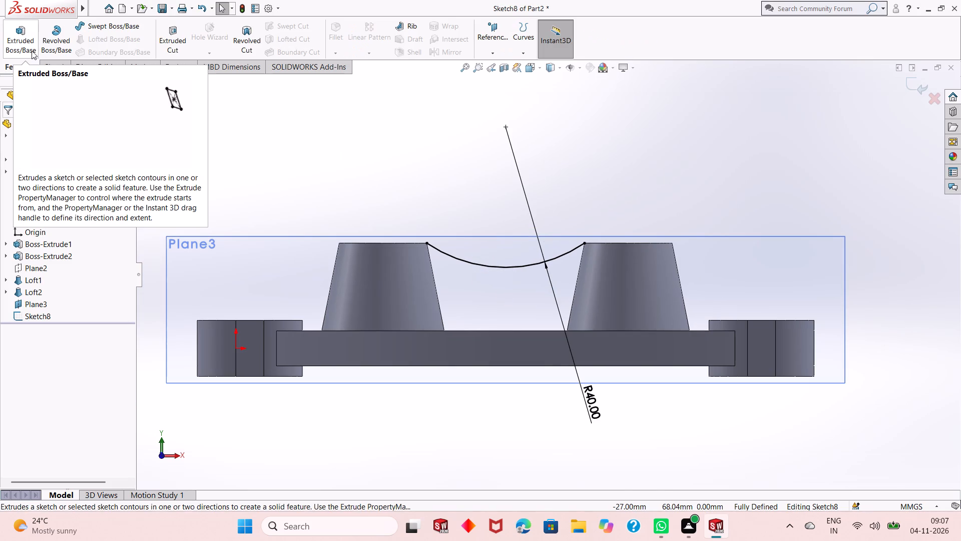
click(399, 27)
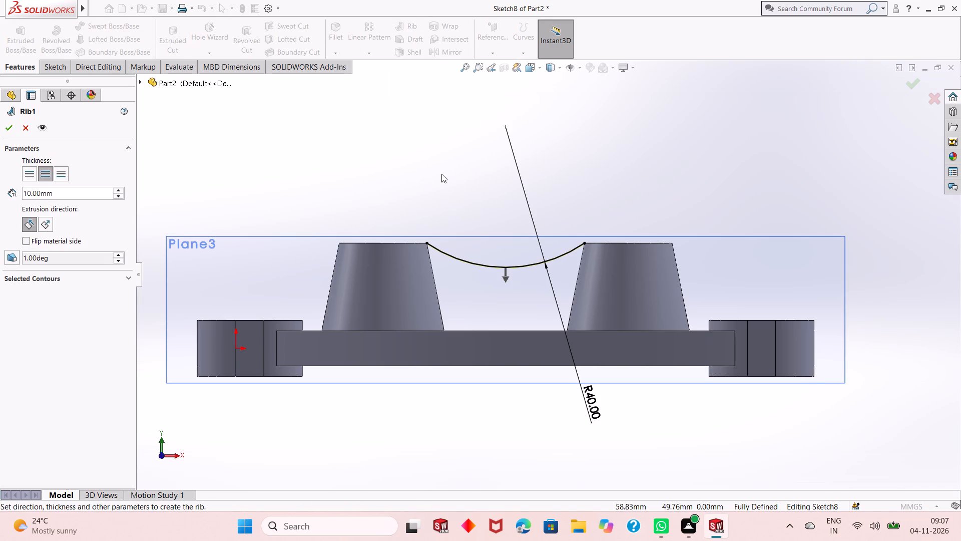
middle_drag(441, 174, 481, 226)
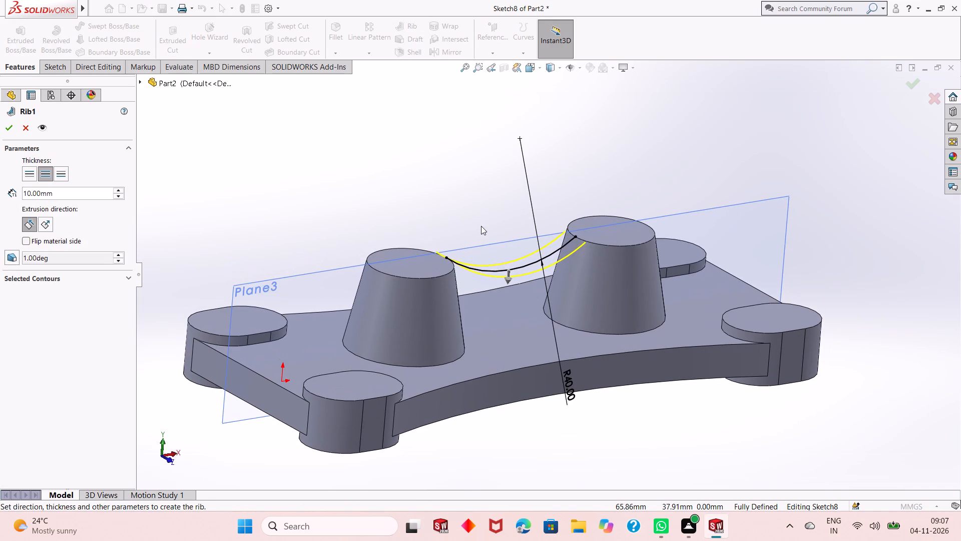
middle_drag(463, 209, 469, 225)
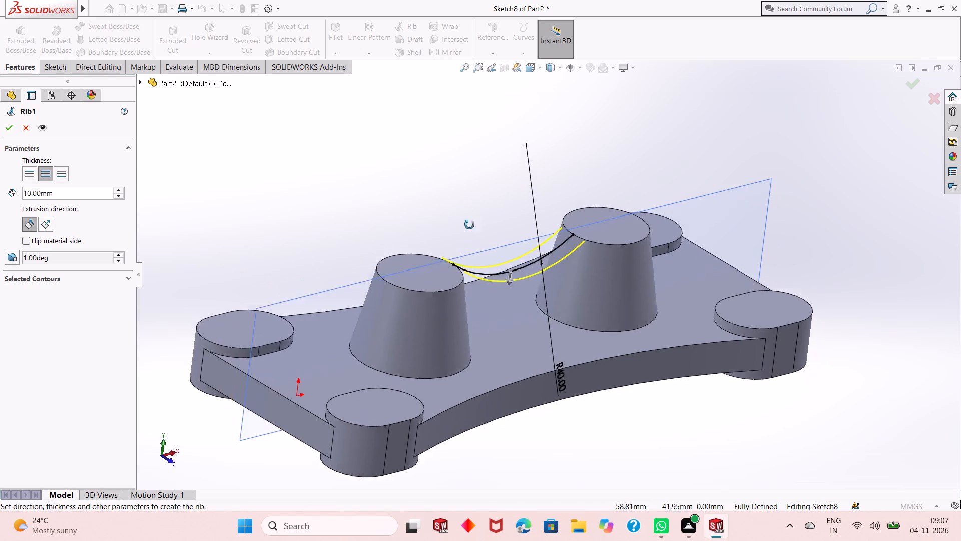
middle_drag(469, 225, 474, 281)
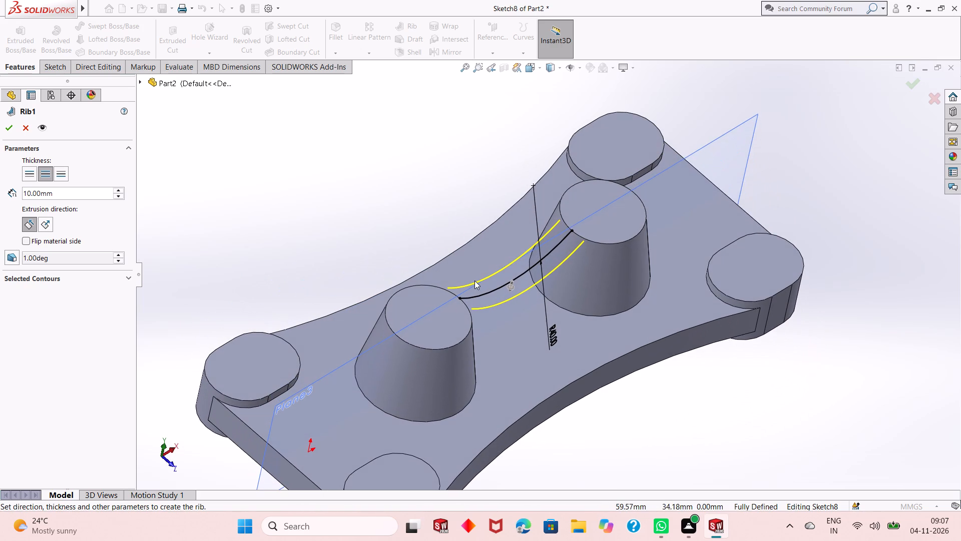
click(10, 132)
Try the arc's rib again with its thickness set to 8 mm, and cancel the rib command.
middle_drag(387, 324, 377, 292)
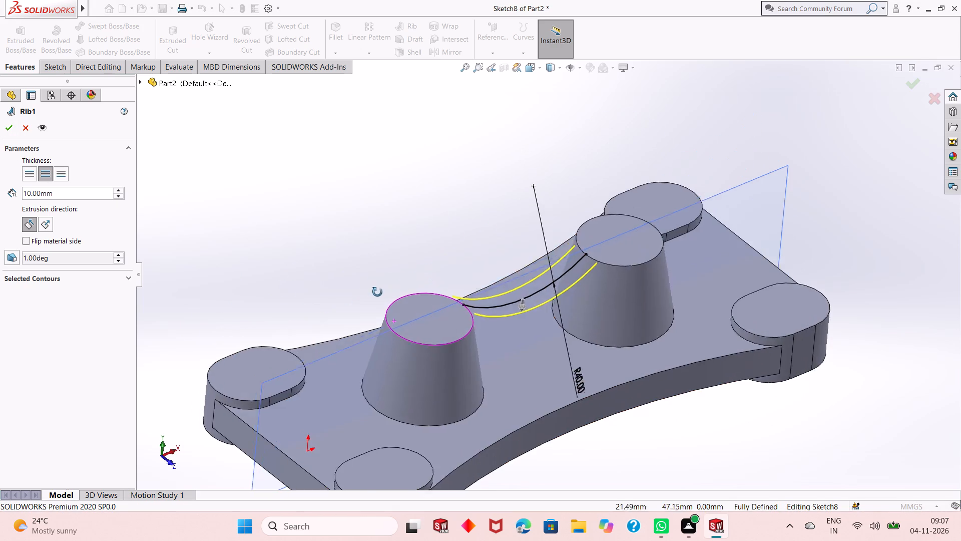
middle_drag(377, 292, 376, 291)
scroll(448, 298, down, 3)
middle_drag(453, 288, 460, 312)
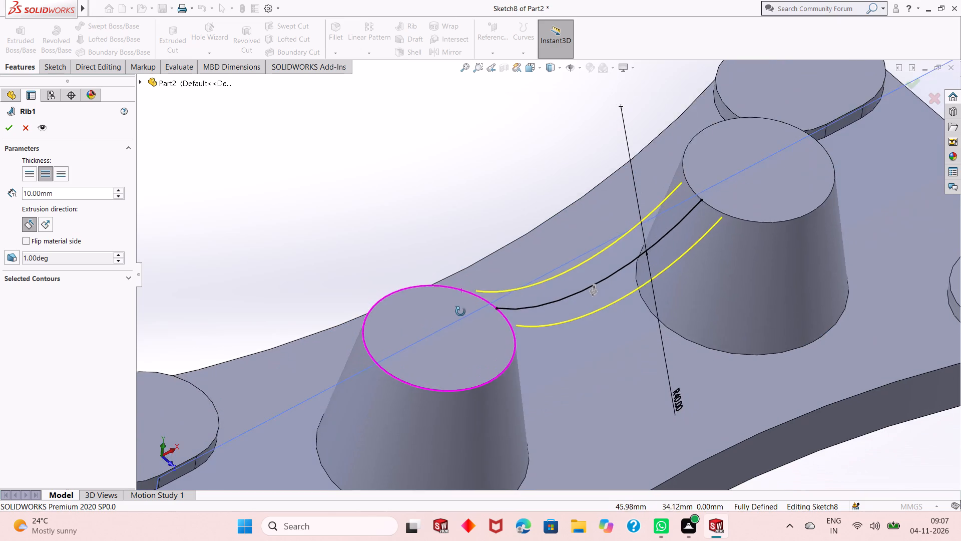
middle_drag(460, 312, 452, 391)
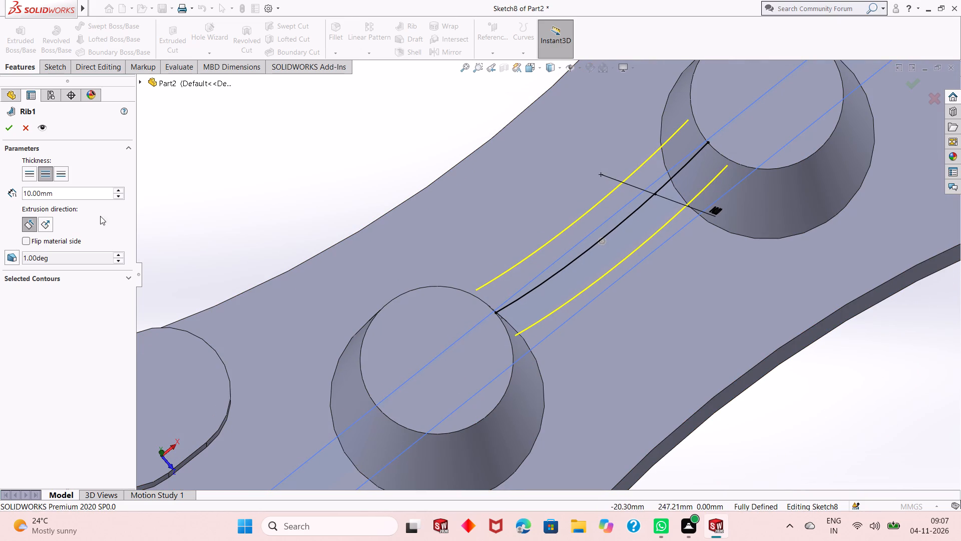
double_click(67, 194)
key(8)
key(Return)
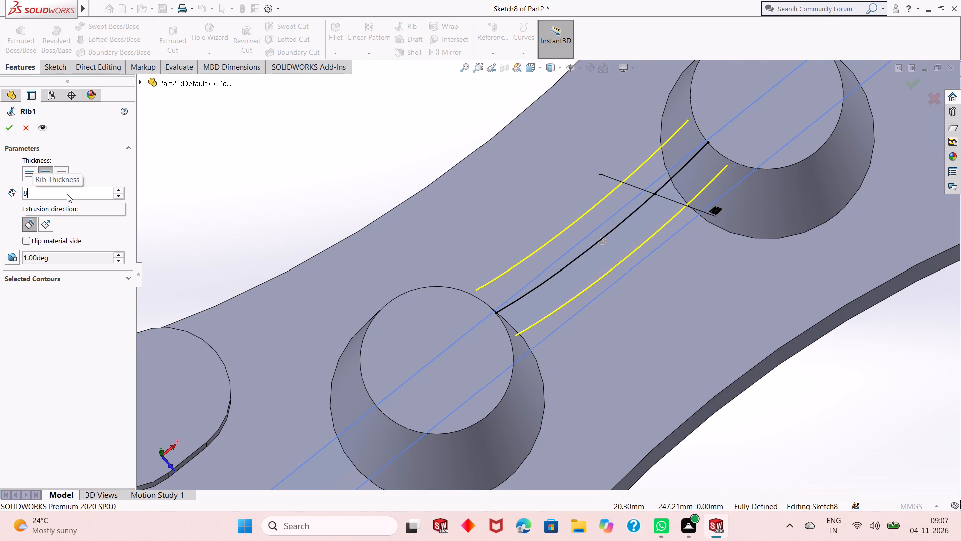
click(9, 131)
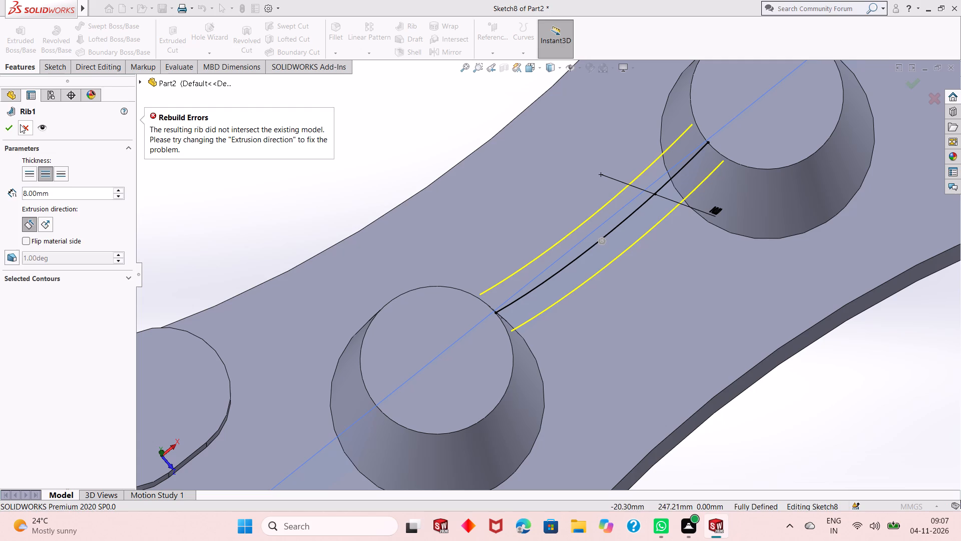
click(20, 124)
Examine the R40 arc sketch between the two lofted bosses from above, below and square to its plane.
middle_drag(407, 297, 398, 235)
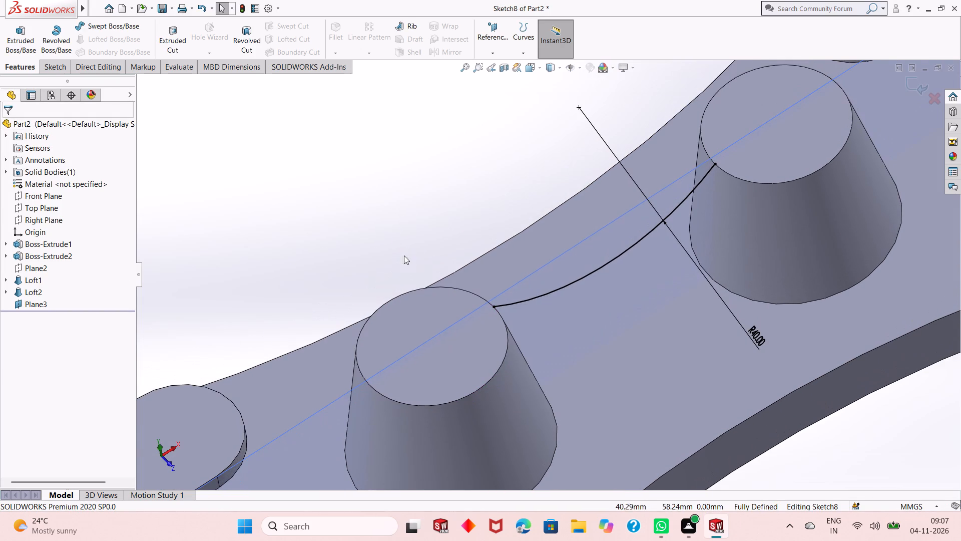
scroll(455, 302, up, 2)
middle_drag(518, 345, 523, 290)
middle_drag(517, 237, 513, 225)
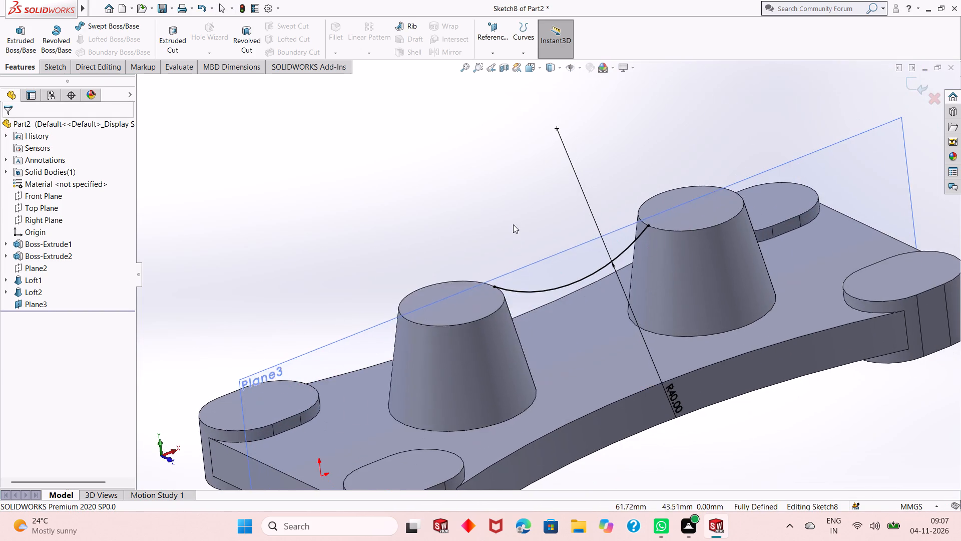
scroll(511, 373, up, 1)
middle_drag(594, 435, 589, 339)
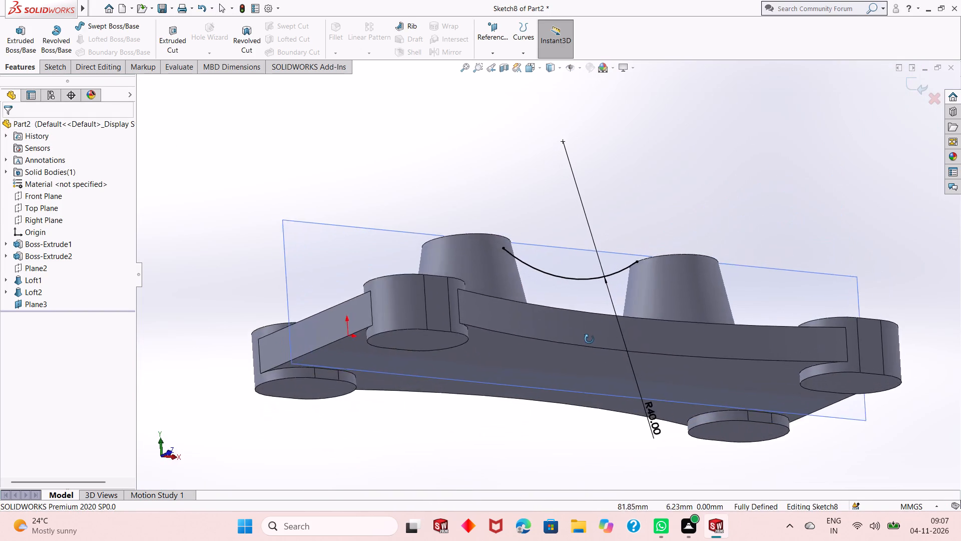
middle_drag(589, 339, 537, 402)
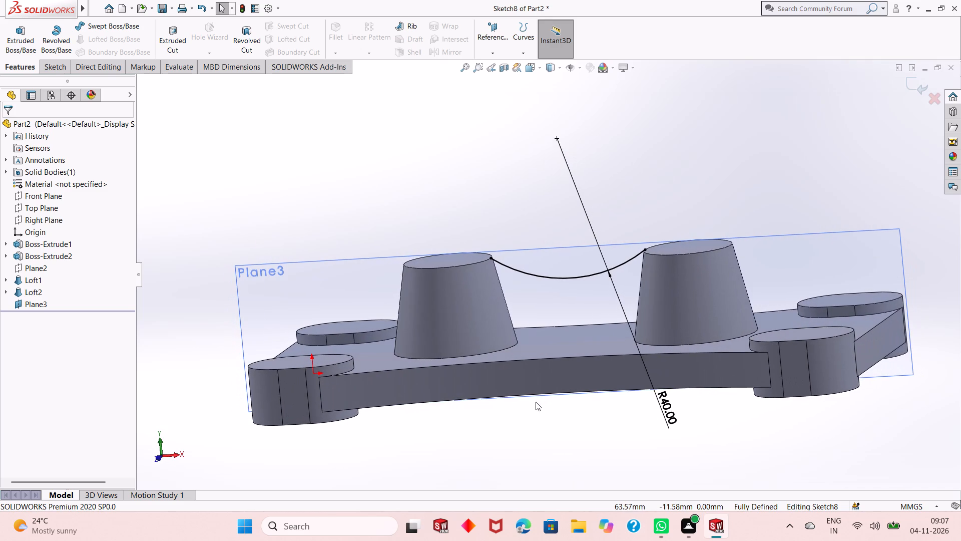
key(ctrl+8)
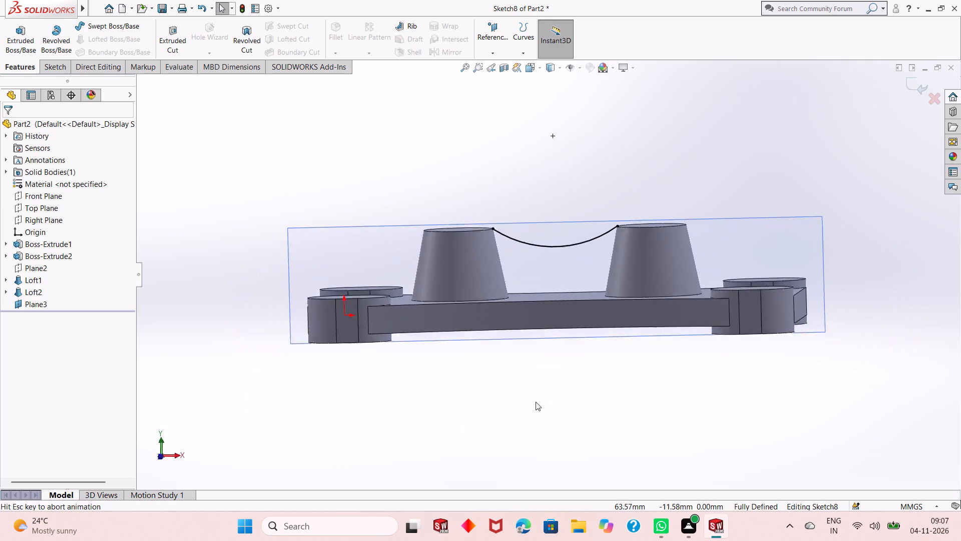
scroll(573, 227, down, 1)
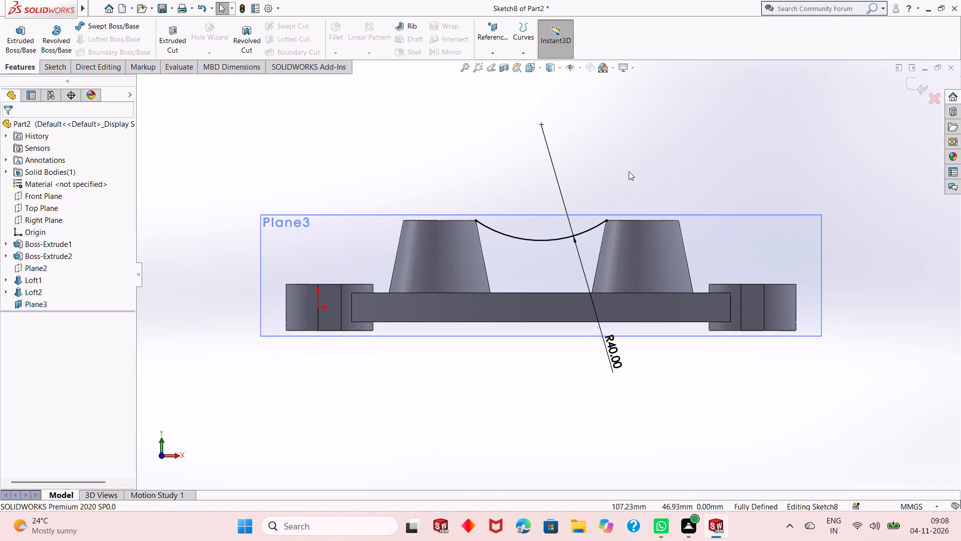
Undo the 40 mm radius dimension and the arc, leaving the sketch on the offset plane empty.
key(ctrl+z)
key(ctrl+z)
key(ctrl+z)
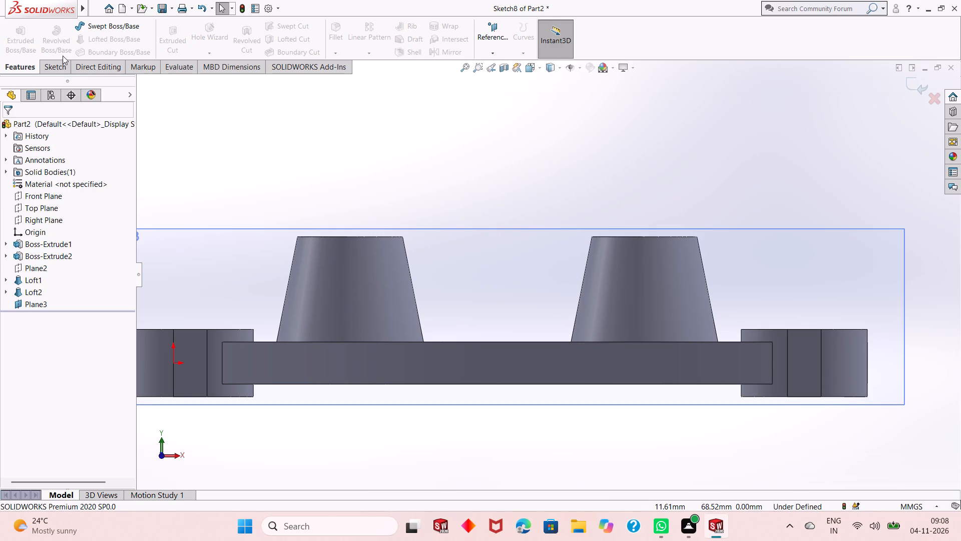
Sketch a closed trapezoid filling the gap between the lofted bosses, with a 45 mm top line, sloped sides and a base on the plate.
click(52, 66)
click(95, 29)
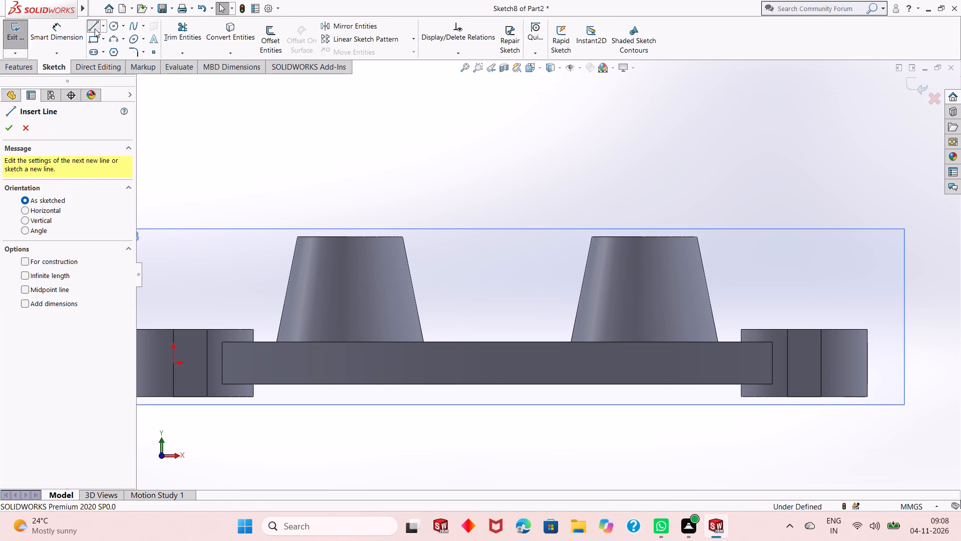
click(404, 236)
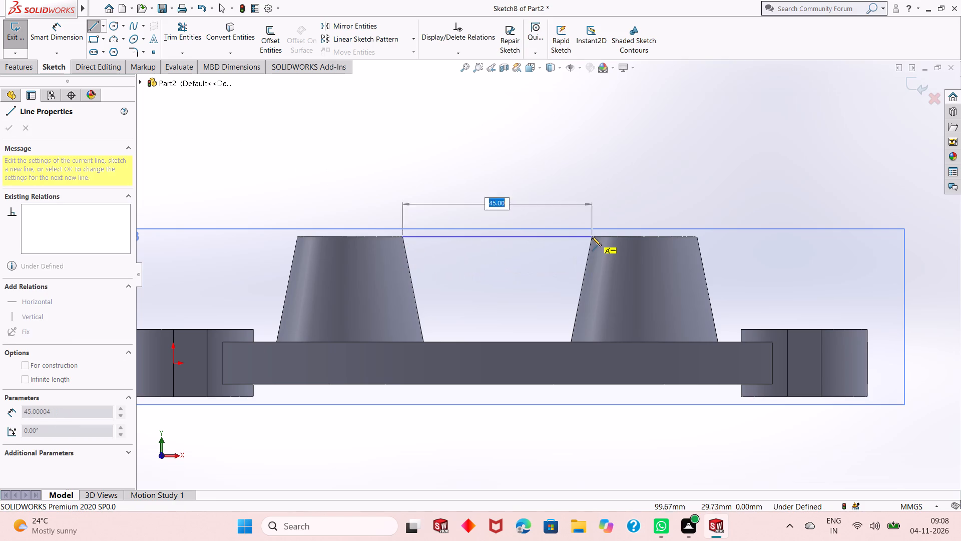
click(592, 236)
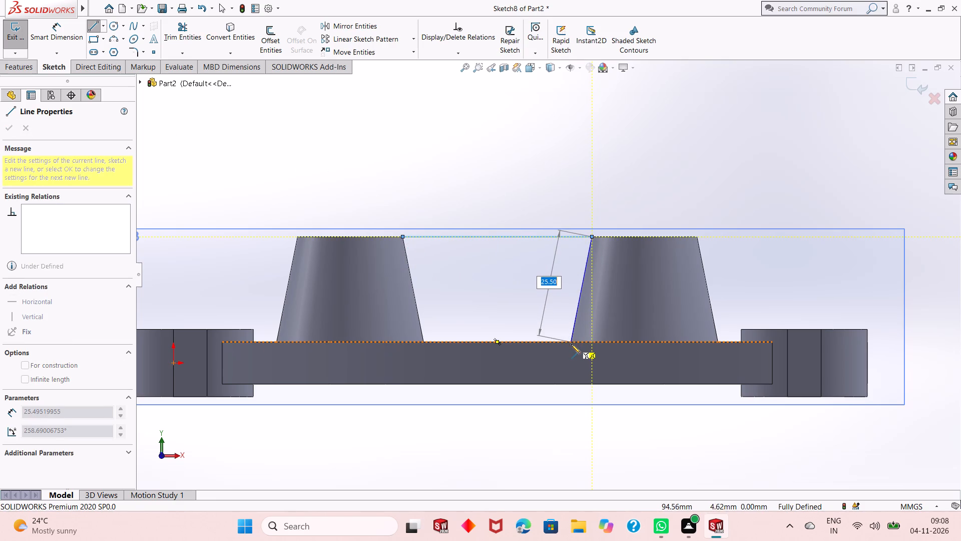
click(570, 343)
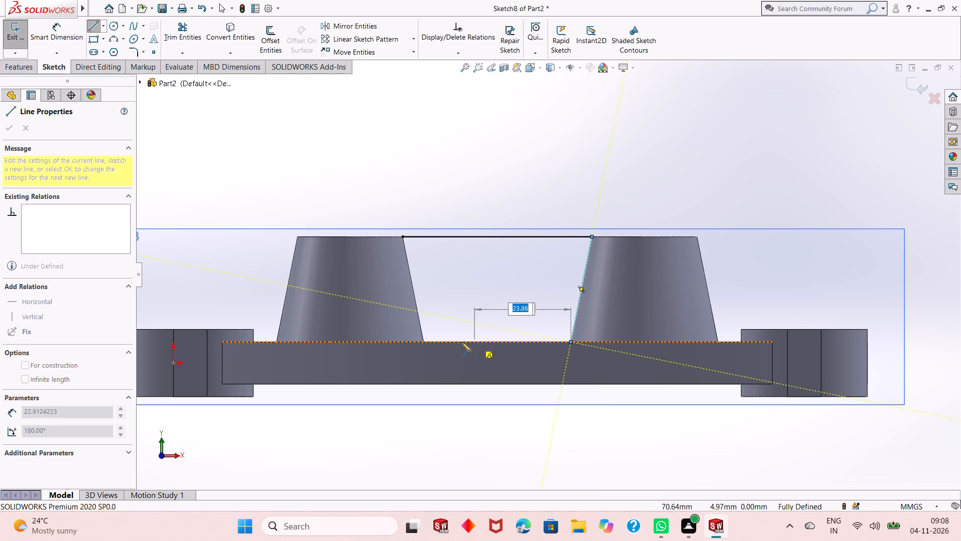
click(423, 342)
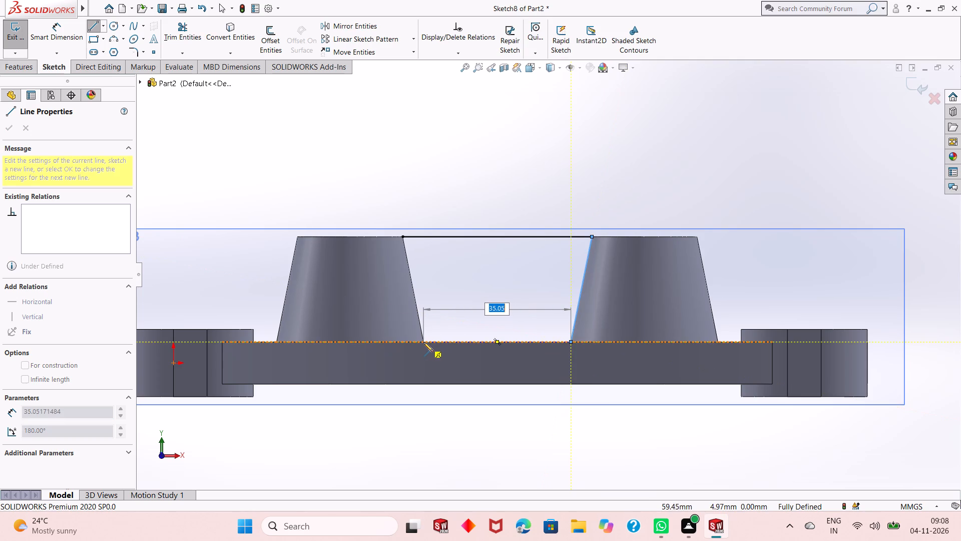
click(402, 237)
right_click(428, 163)
click(439, 170)
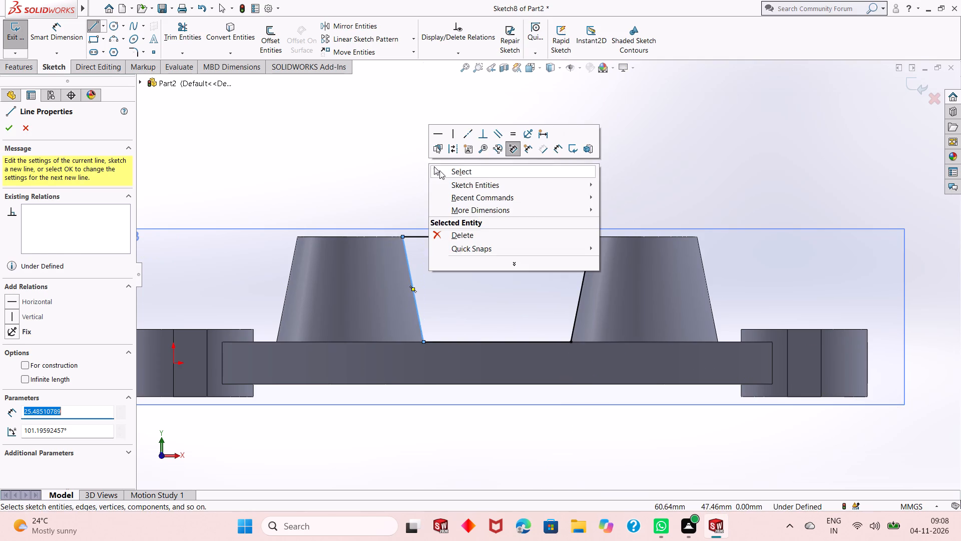
Add Fix relations to the trapezoid's upper and lower corners on the lofted boss nearer the origin.
click(400, 236)
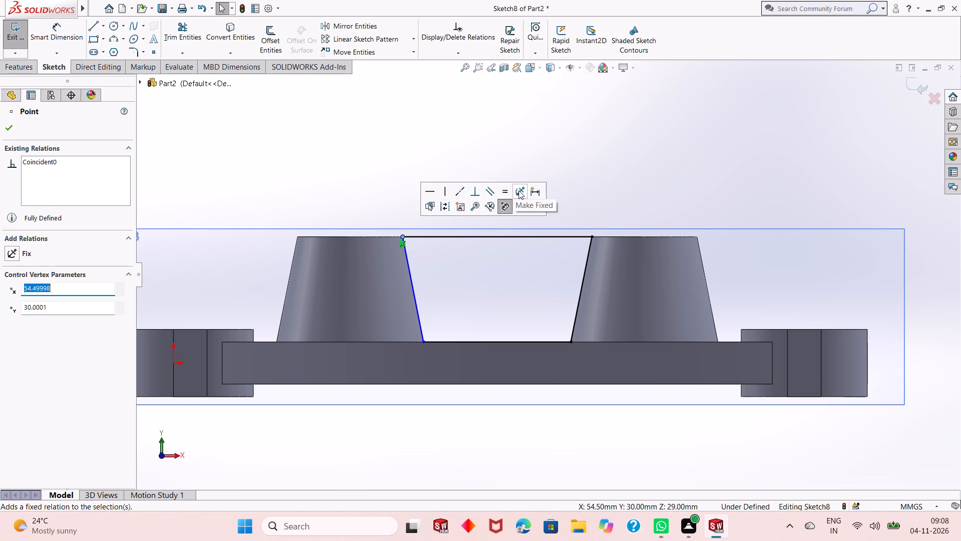
click(519, 190)
click(297, 152)
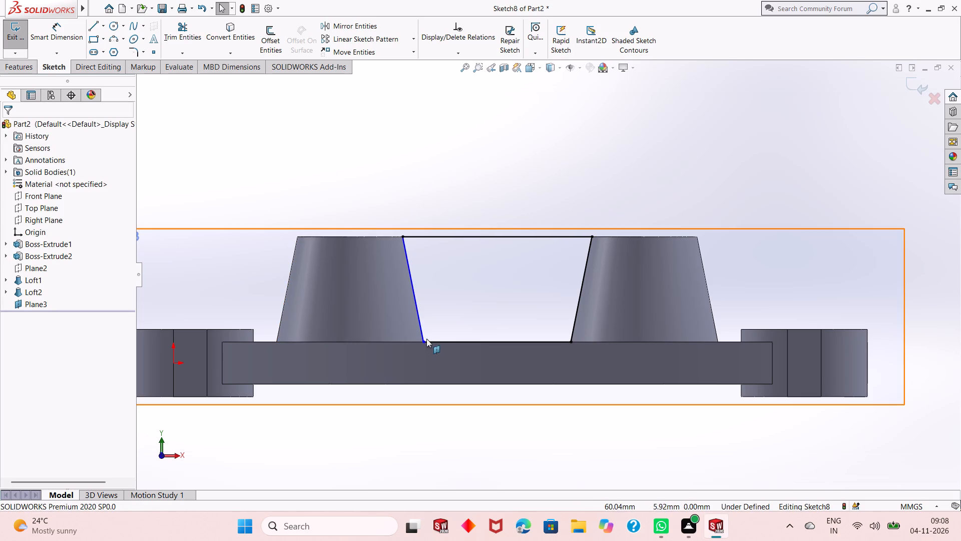
click(425, 341)
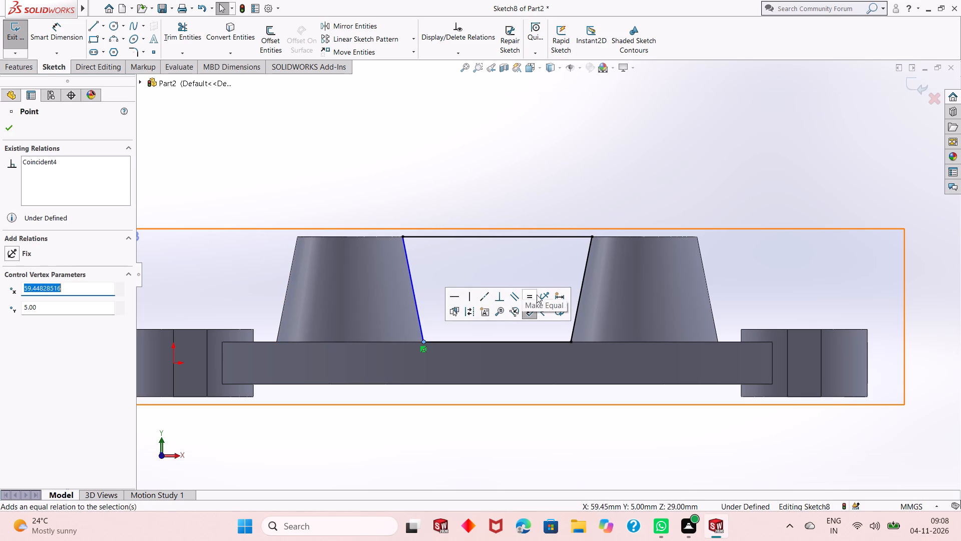
click(542, 295)
click(524, 205)
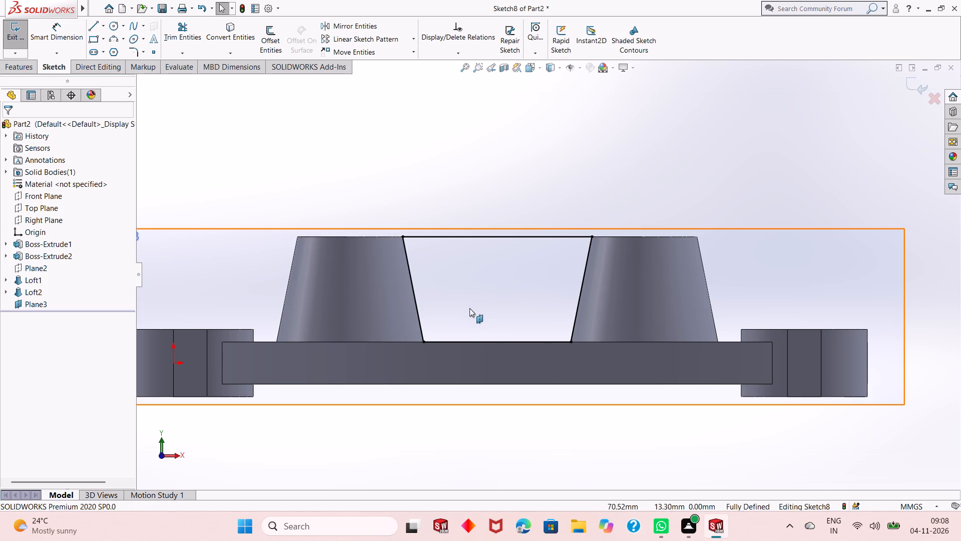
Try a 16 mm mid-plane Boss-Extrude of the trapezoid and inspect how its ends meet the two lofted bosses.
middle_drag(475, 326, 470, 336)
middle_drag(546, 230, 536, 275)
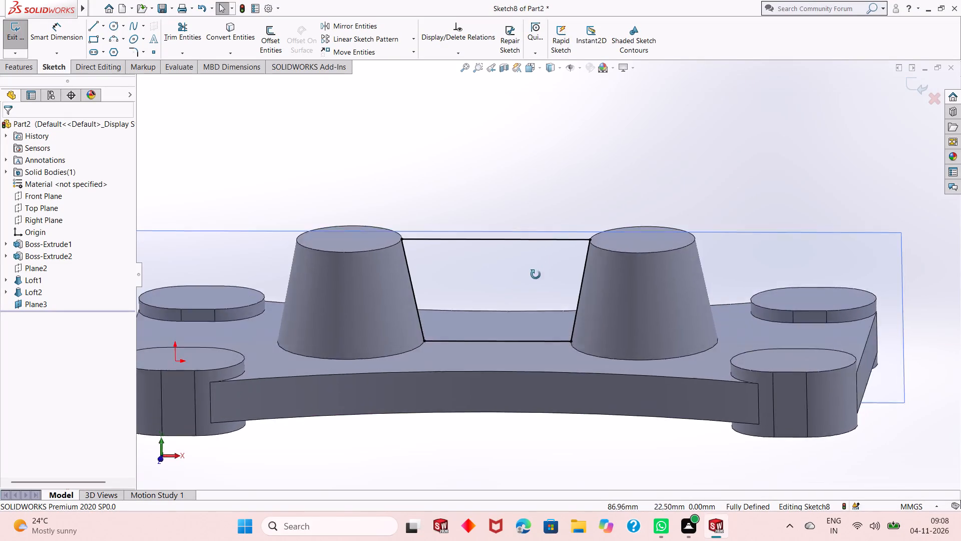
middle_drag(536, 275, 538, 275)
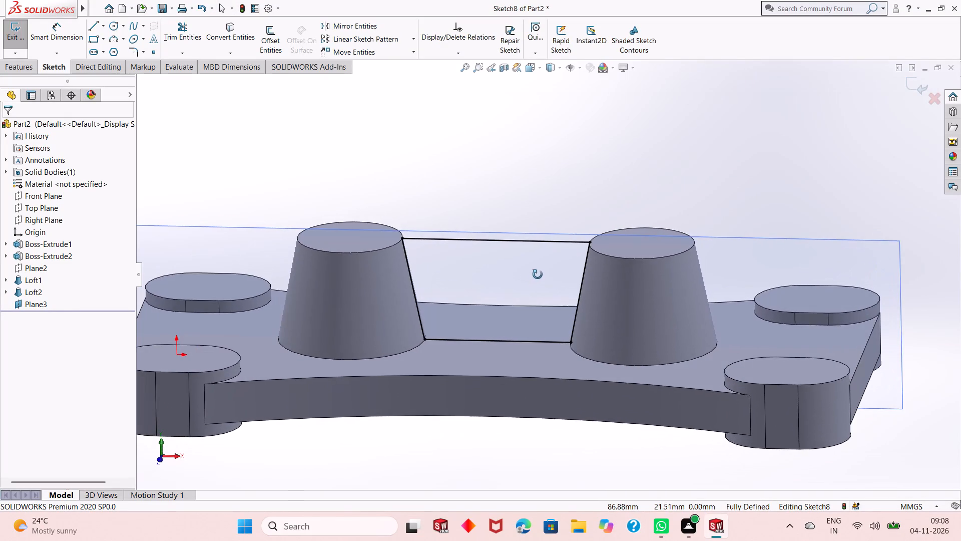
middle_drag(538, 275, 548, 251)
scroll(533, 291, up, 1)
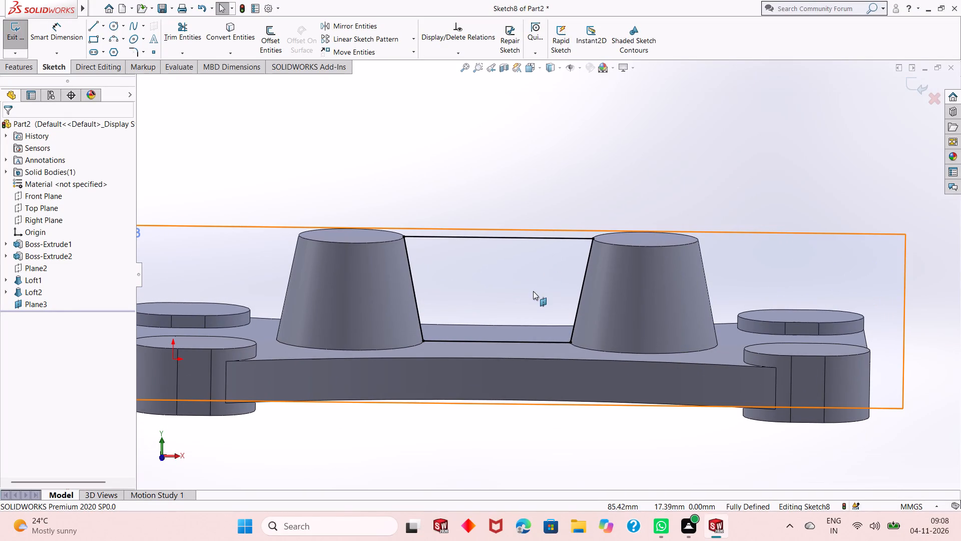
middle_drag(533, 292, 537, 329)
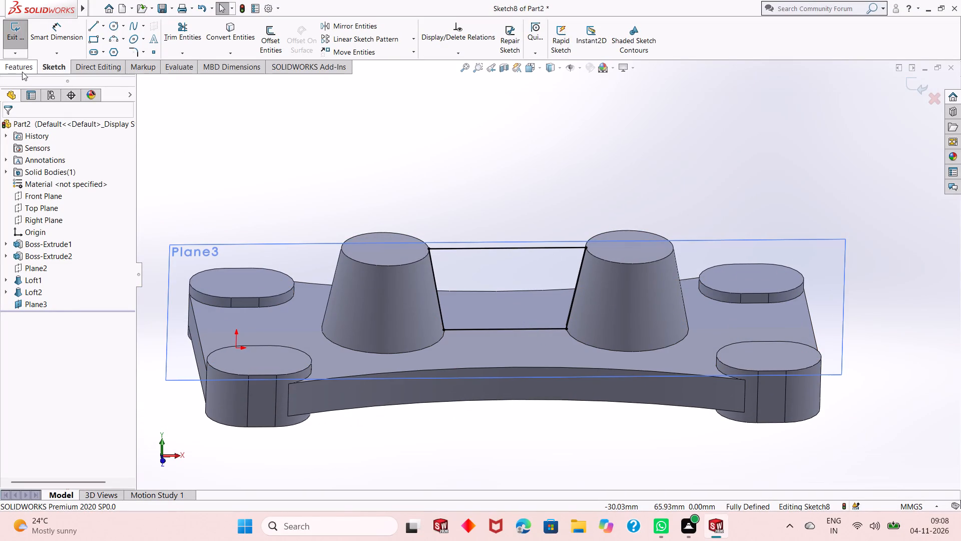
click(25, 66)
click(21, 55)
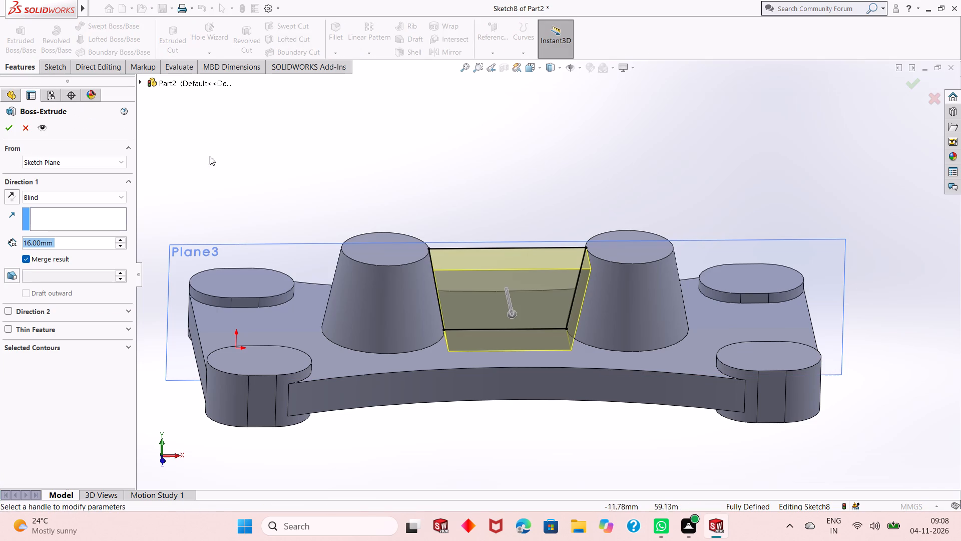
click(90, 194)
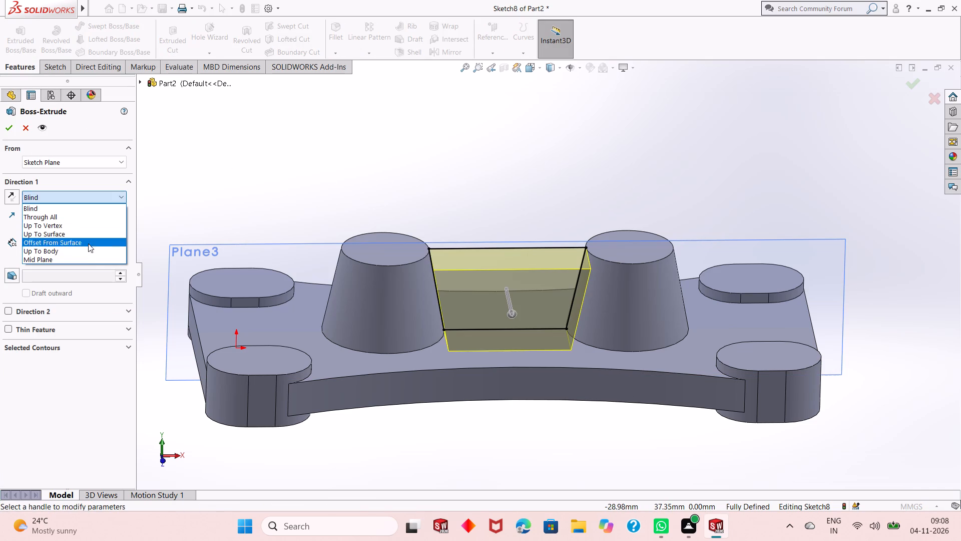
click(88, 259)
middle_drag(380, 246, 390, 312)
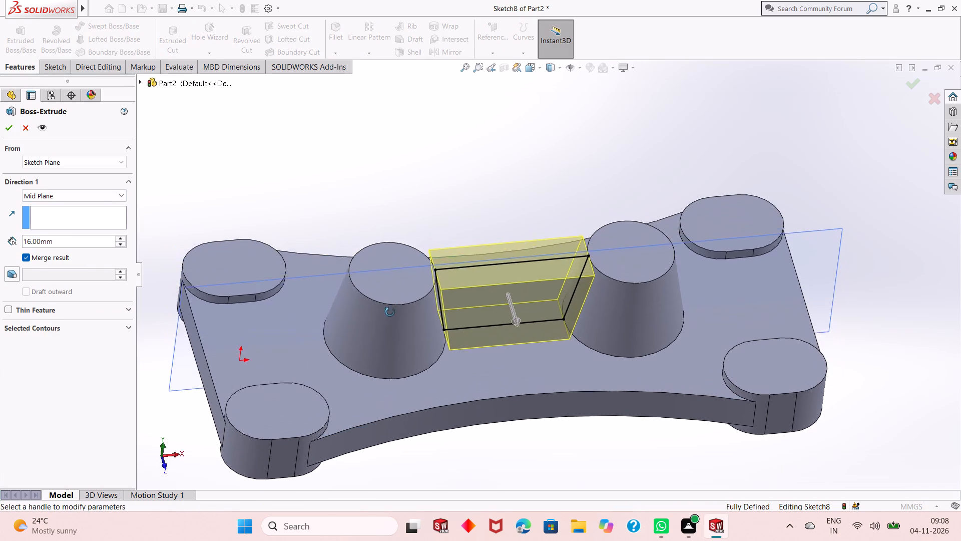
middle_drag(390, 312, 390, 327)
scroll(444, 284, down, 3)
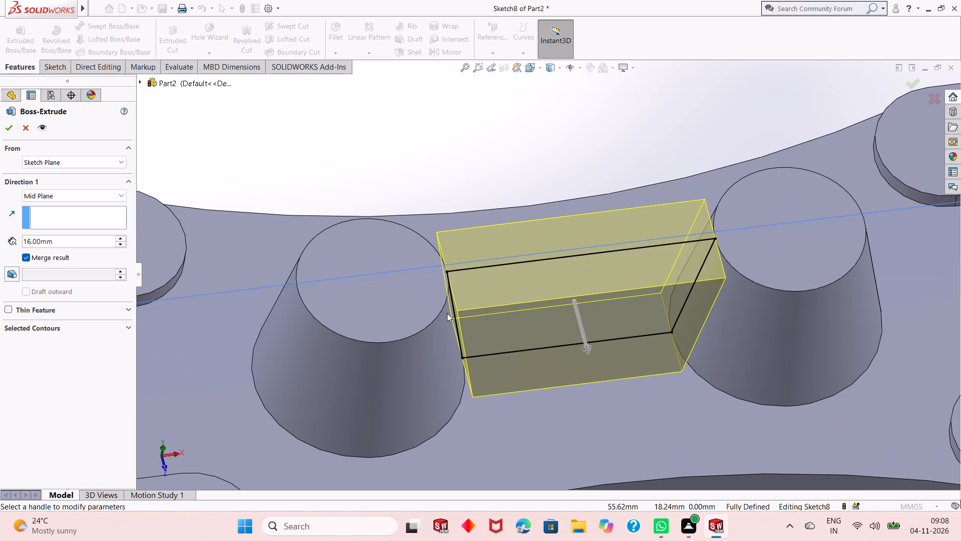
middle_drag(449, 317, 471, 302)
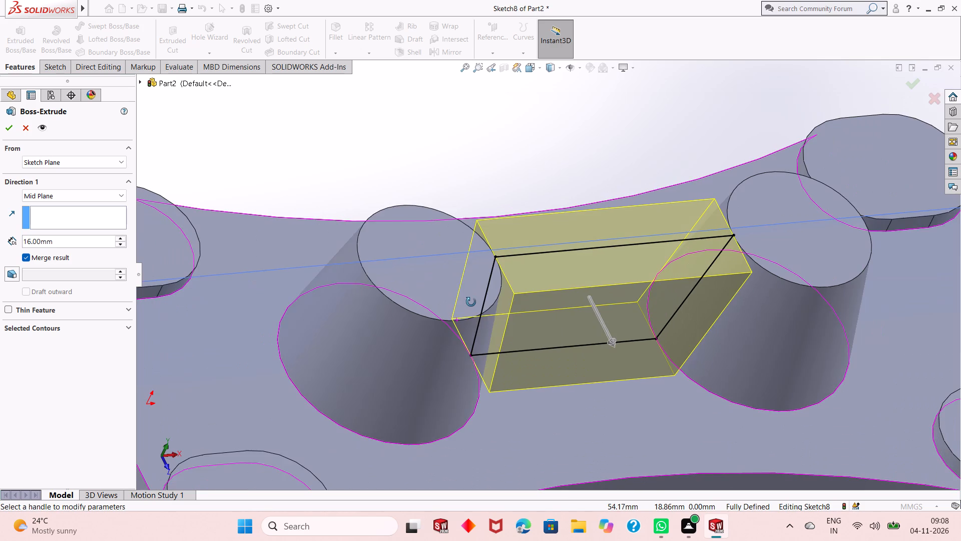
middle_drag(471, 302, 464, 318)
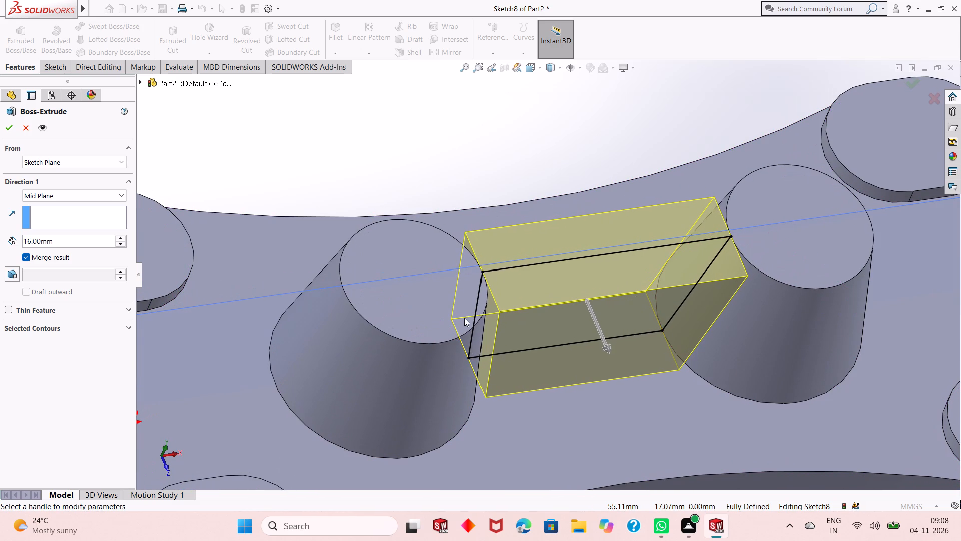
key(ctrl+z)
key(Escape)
Undo the Fix relations and all the trapezoid lines, leaving the sketch on the offset plane empty.
key(ctrl+8)
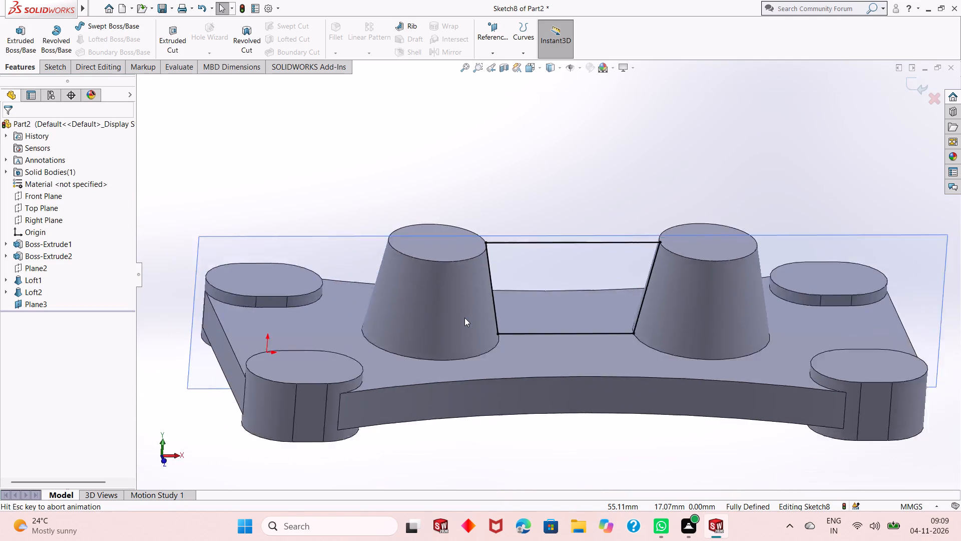
key(ctrl+z)
key(ctrl+z)
key(ctrl+z)
key(ctrl+z)
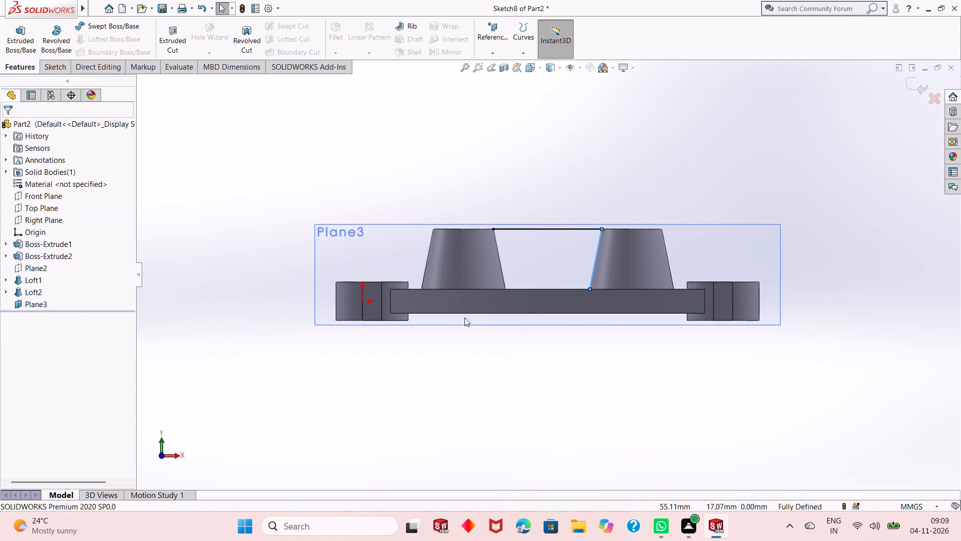
key(ctrl+z)
key(ctrl+z)
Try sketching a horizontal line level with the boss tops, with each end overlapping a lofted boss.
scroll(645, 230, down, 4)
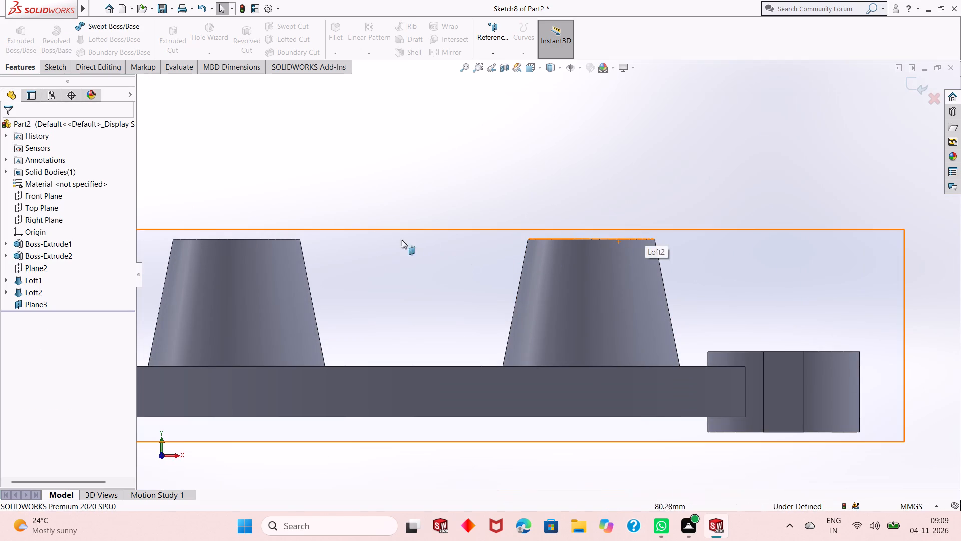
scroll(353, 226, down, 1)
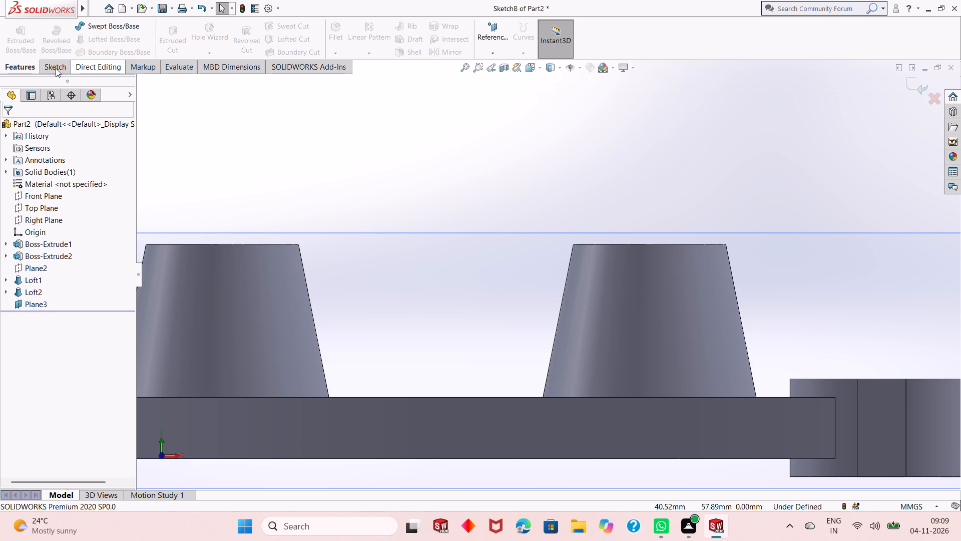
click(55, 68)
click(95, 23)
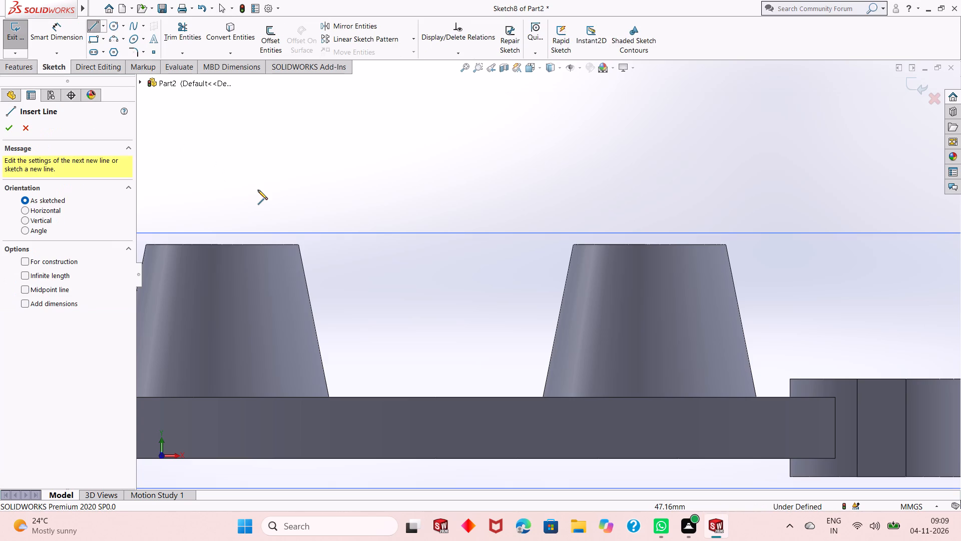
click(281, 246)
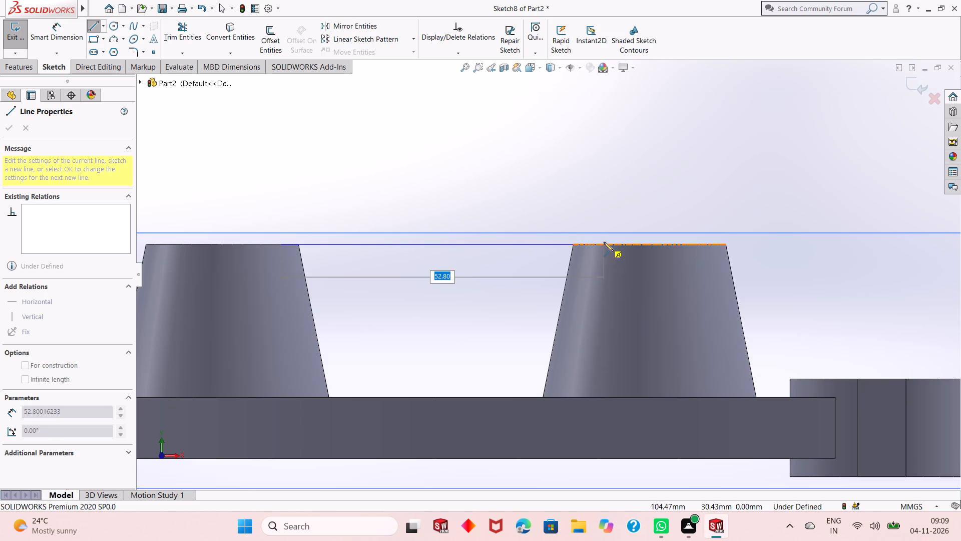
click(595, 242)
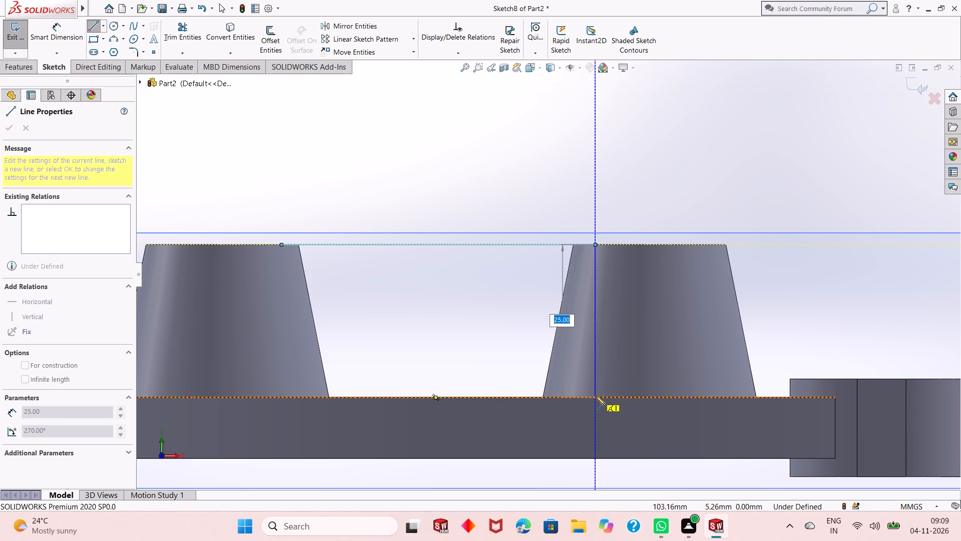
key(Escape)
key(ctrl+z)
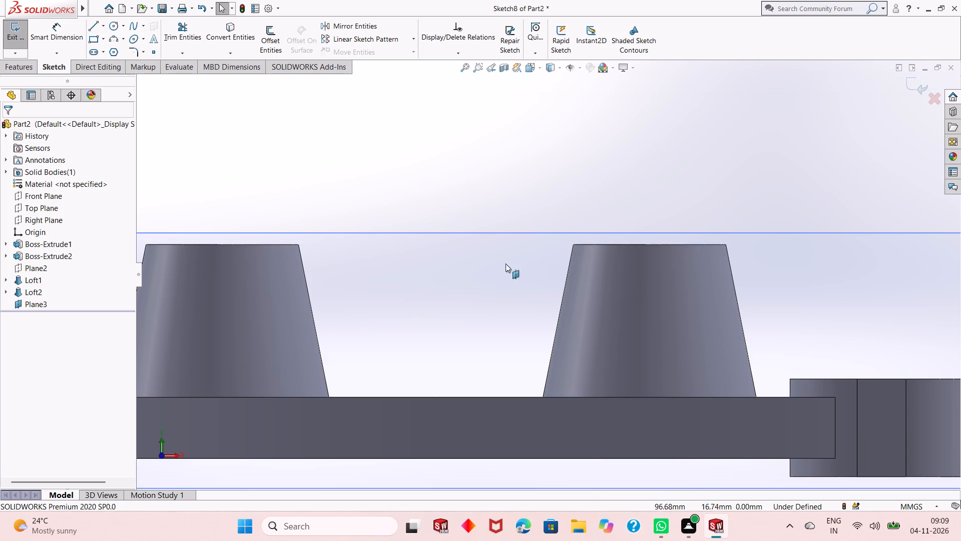
Sketch a corner rectangle about 54 mm wide and 25 mm high from boss-top level to the plate's top, overlapping both lofted bosses.
click(91, 41)
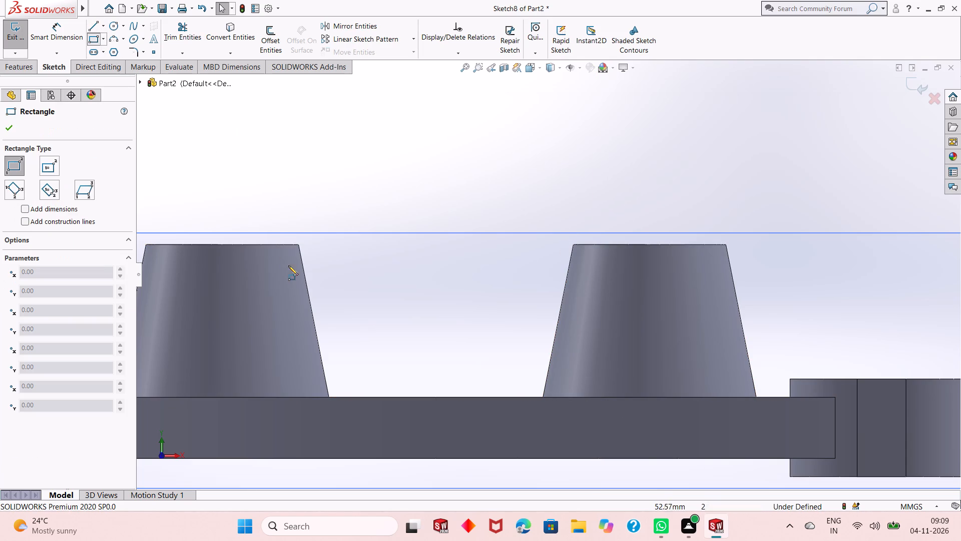
click(274, 244)
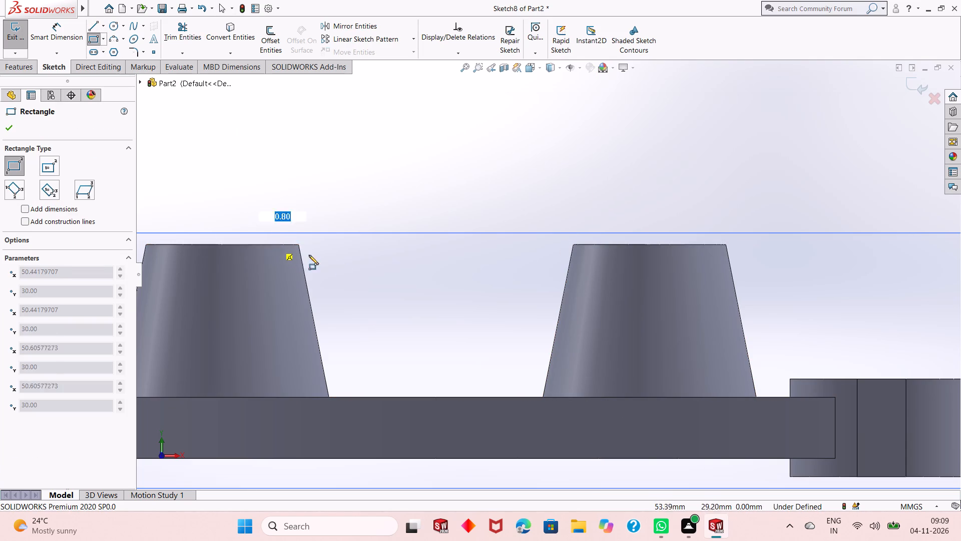
click(600, 398)
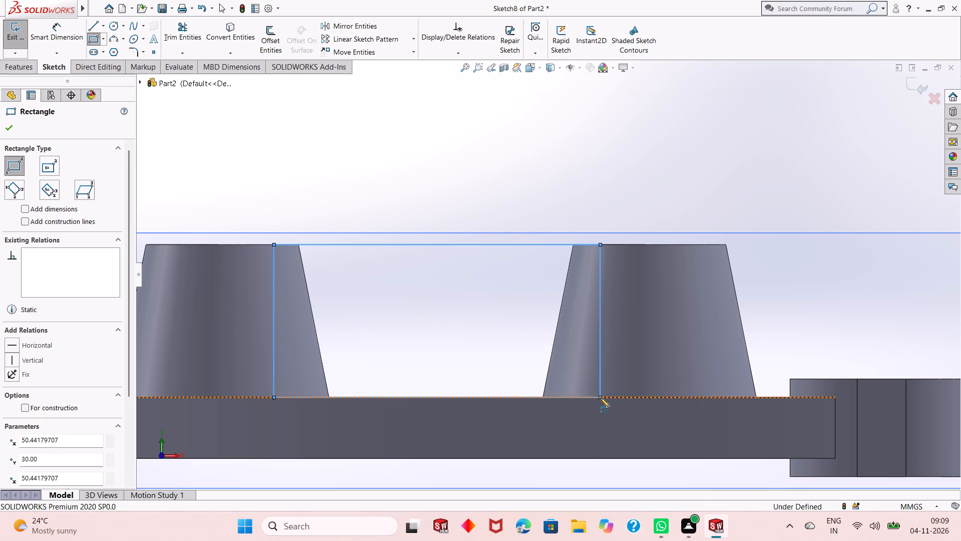
Dimension the bottom line of the sketched rectangle to a width of 52 mm.
right_click(684, 158)
click(694, 164)
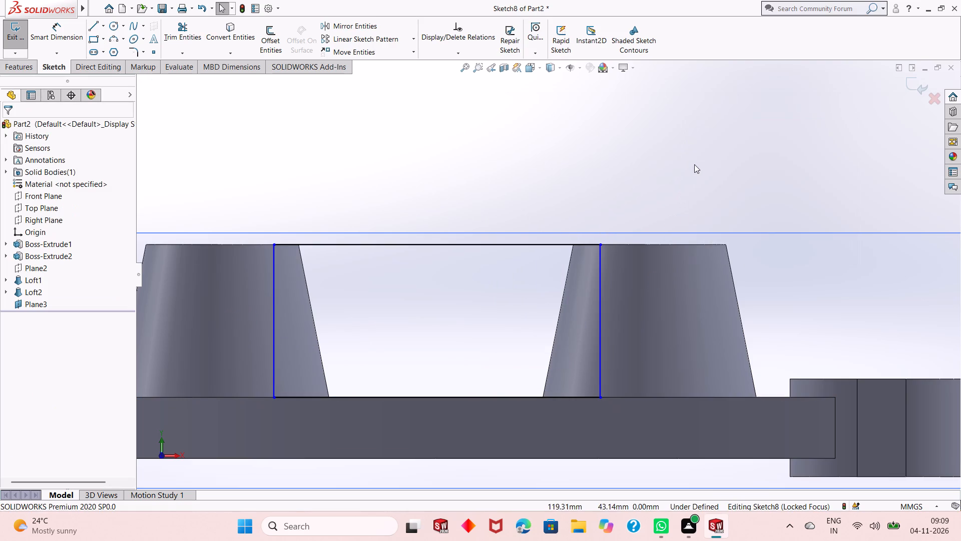
click(50, 13)
click(52, 32)
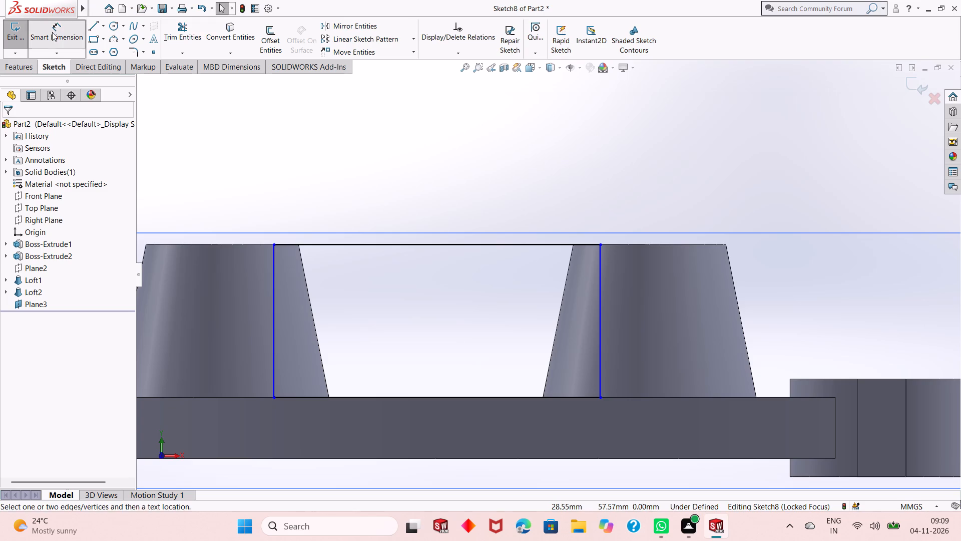
click(460, 397)
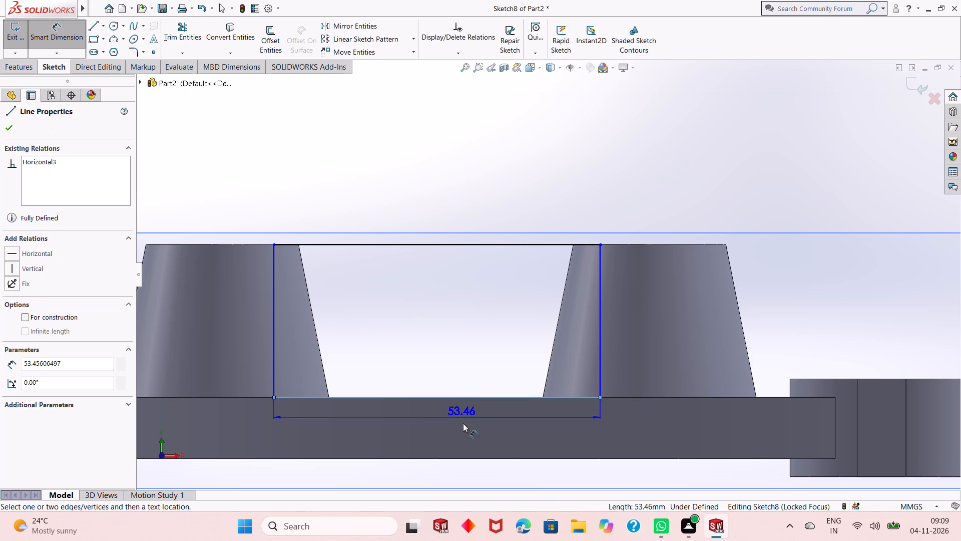
click(464, 426)
key(2)
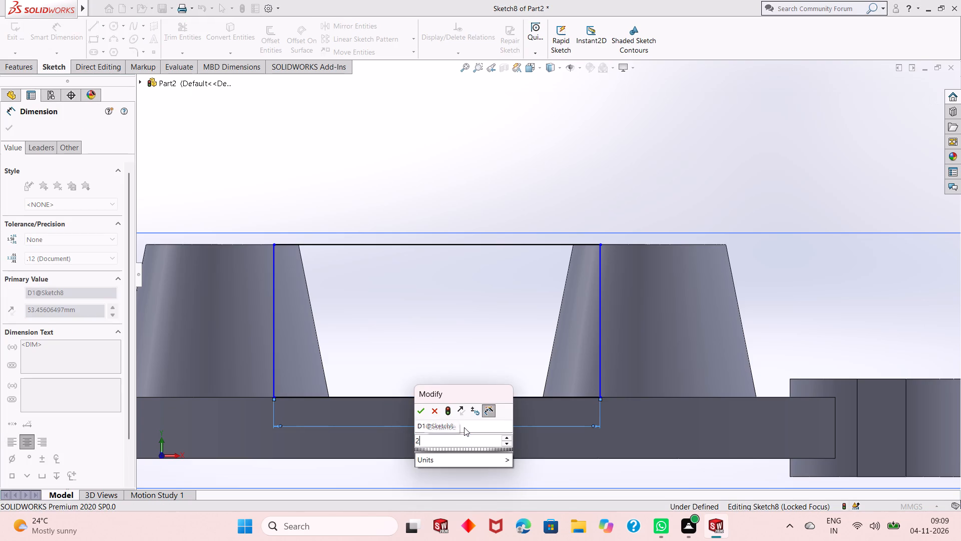
key(BackSpace)
key(BackSpace)
text(52)
key(Return)
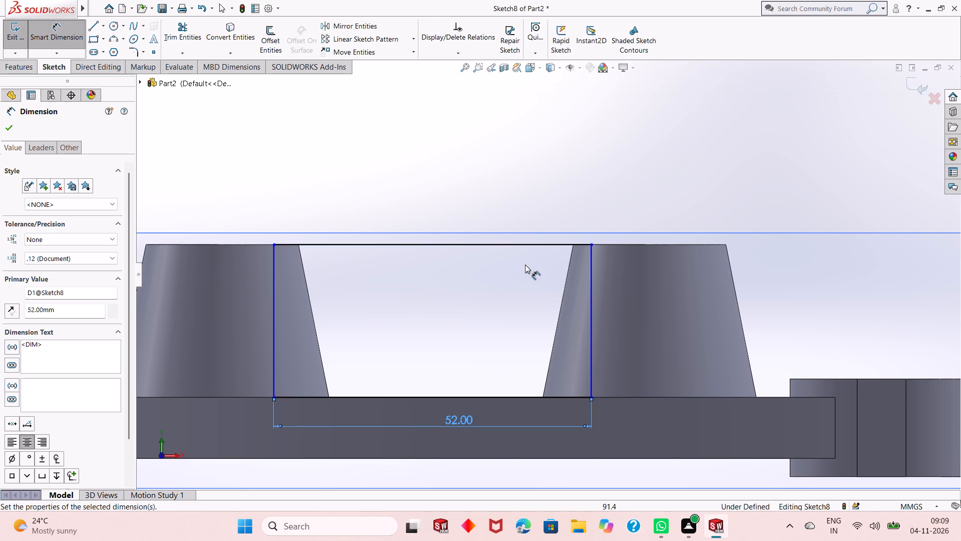
key(Escape)
key(Escape)
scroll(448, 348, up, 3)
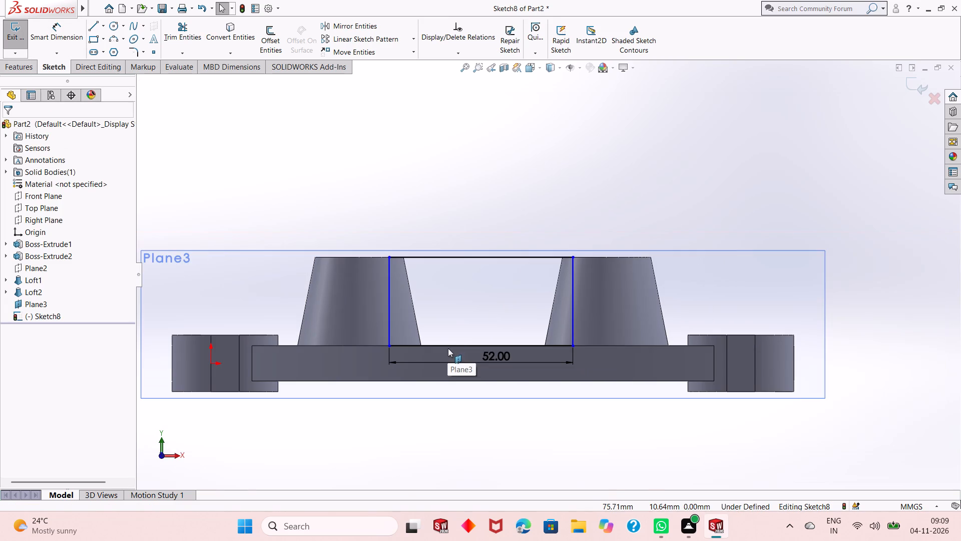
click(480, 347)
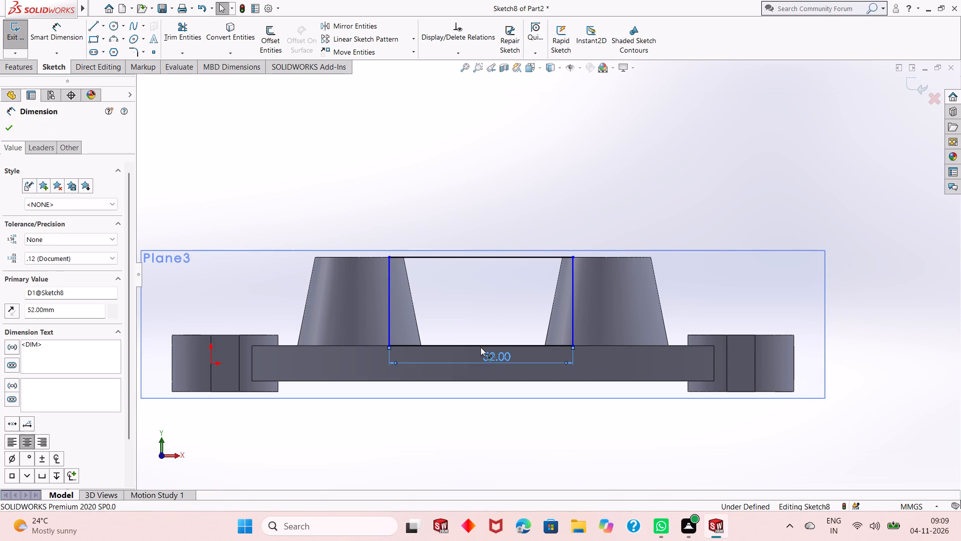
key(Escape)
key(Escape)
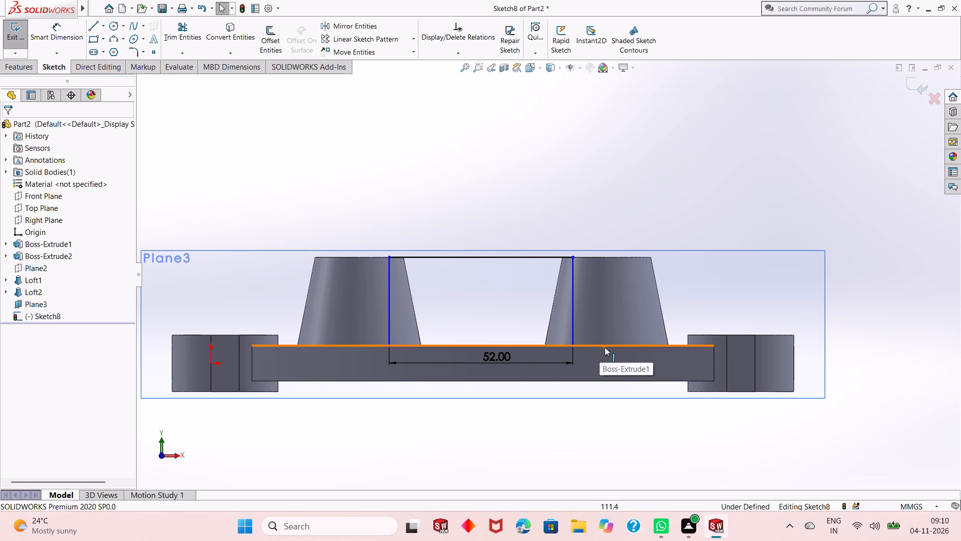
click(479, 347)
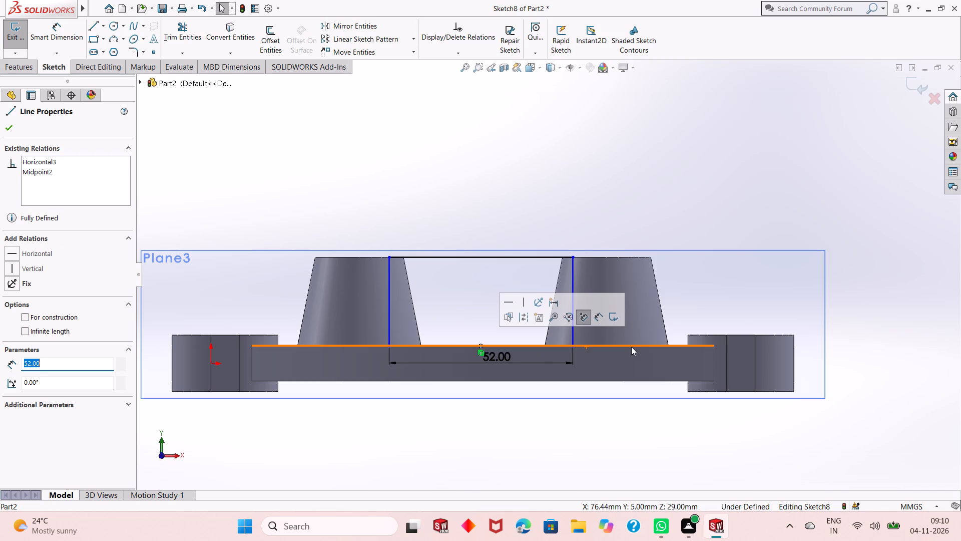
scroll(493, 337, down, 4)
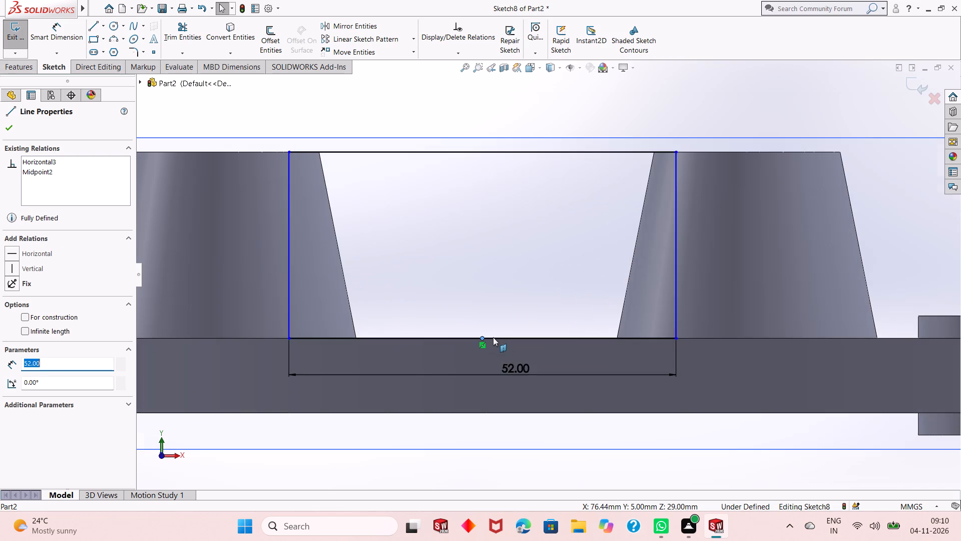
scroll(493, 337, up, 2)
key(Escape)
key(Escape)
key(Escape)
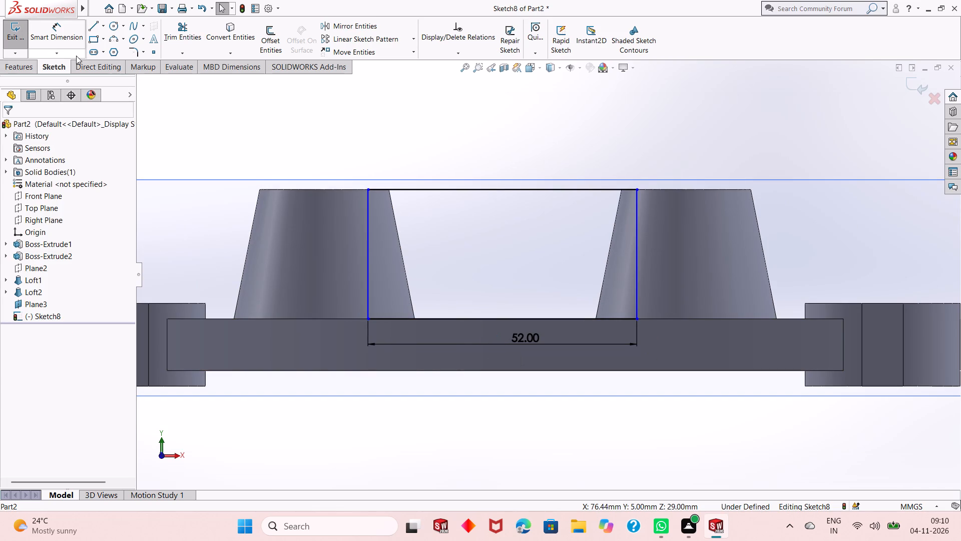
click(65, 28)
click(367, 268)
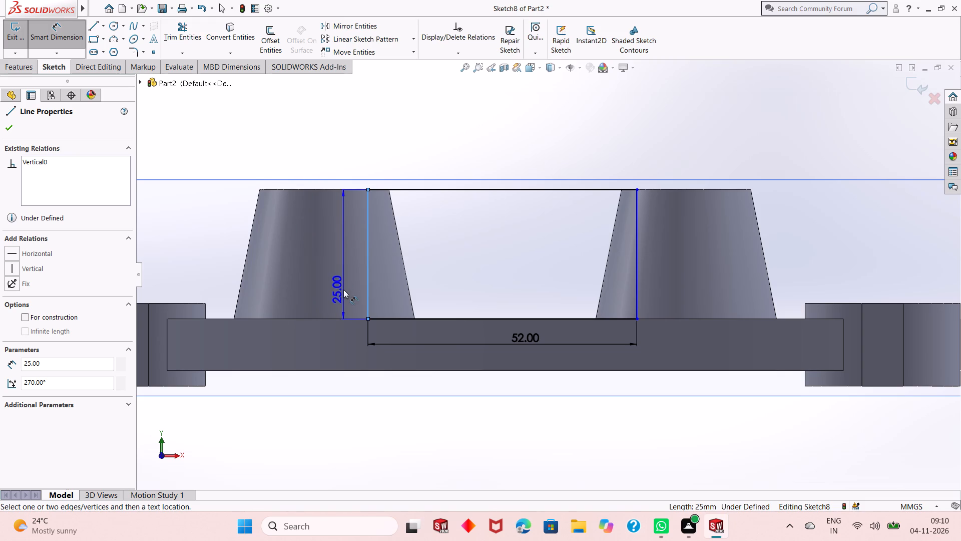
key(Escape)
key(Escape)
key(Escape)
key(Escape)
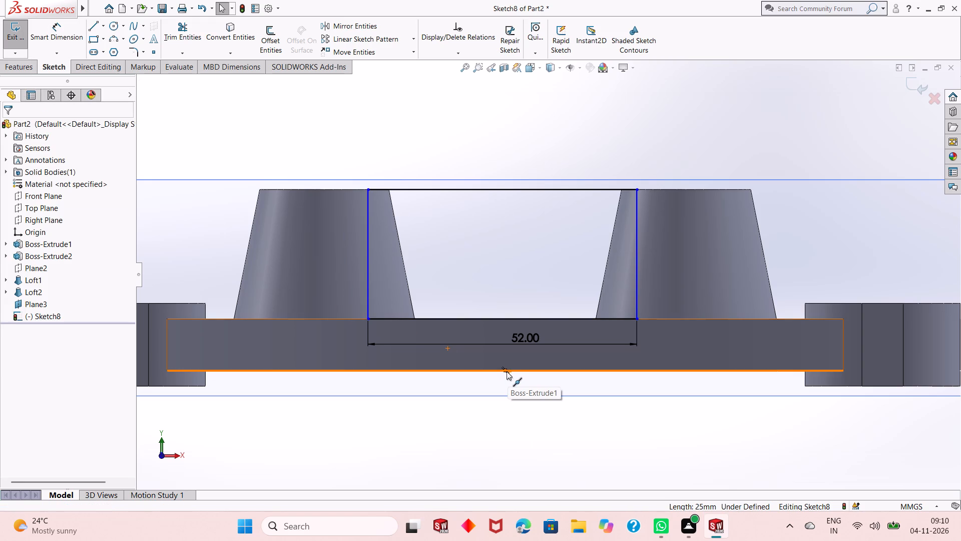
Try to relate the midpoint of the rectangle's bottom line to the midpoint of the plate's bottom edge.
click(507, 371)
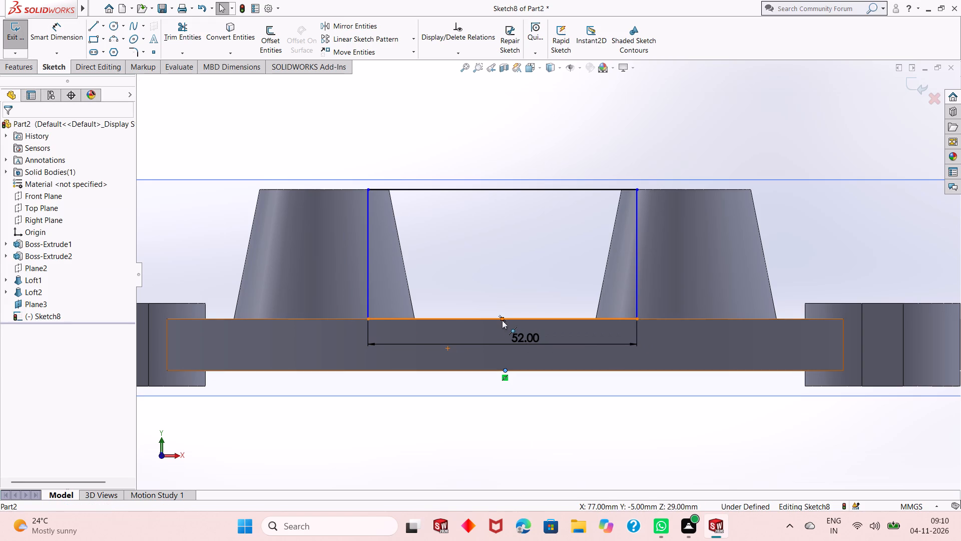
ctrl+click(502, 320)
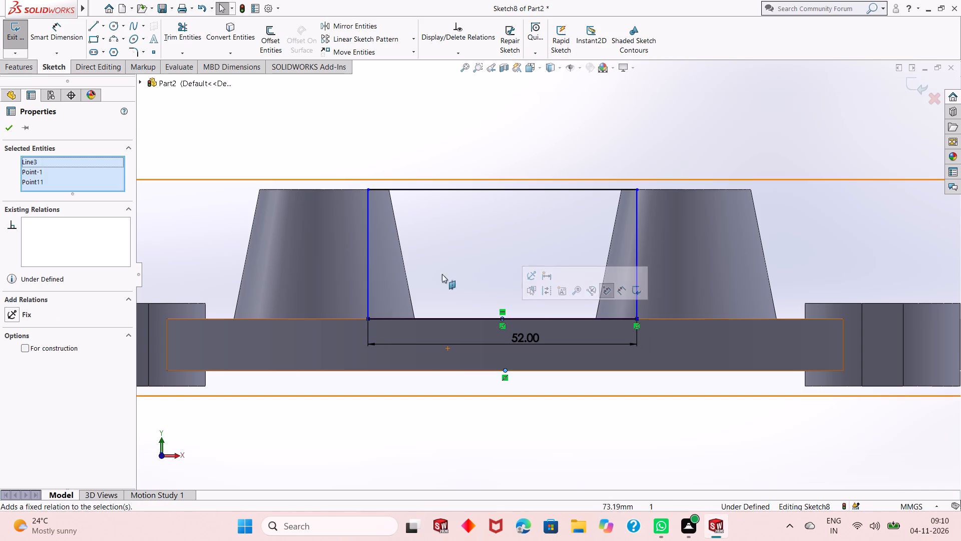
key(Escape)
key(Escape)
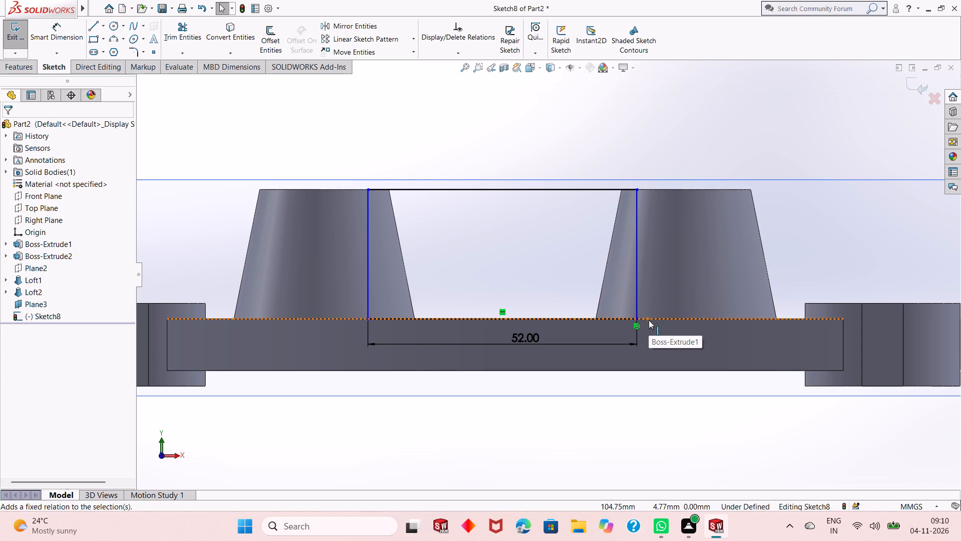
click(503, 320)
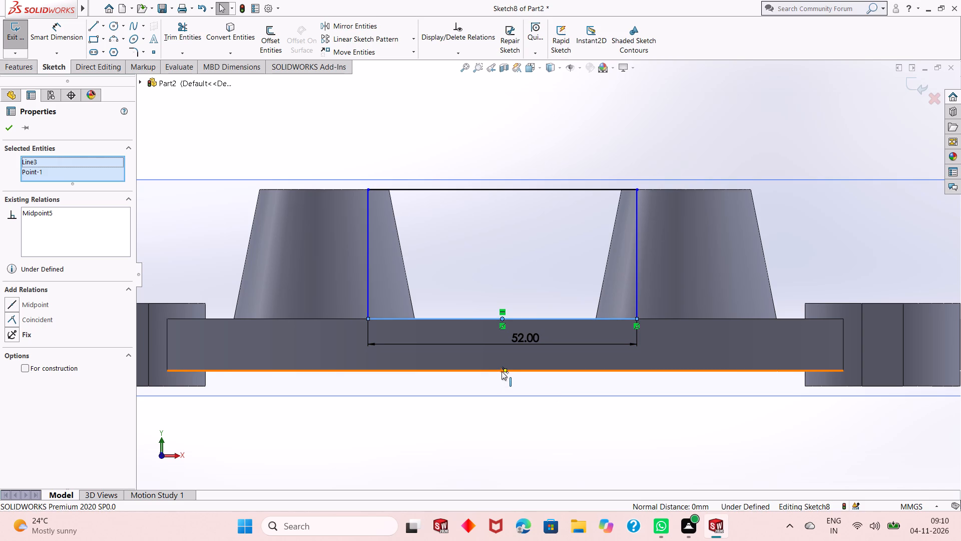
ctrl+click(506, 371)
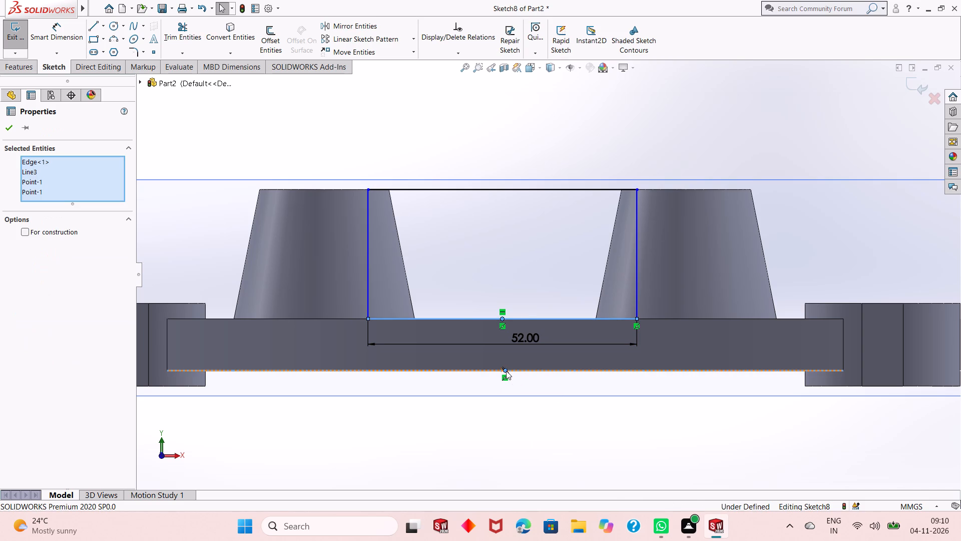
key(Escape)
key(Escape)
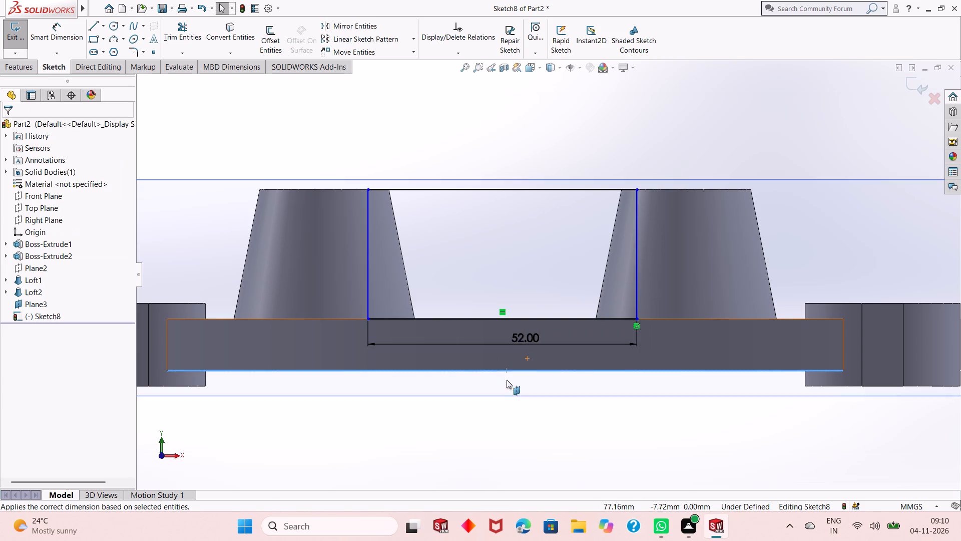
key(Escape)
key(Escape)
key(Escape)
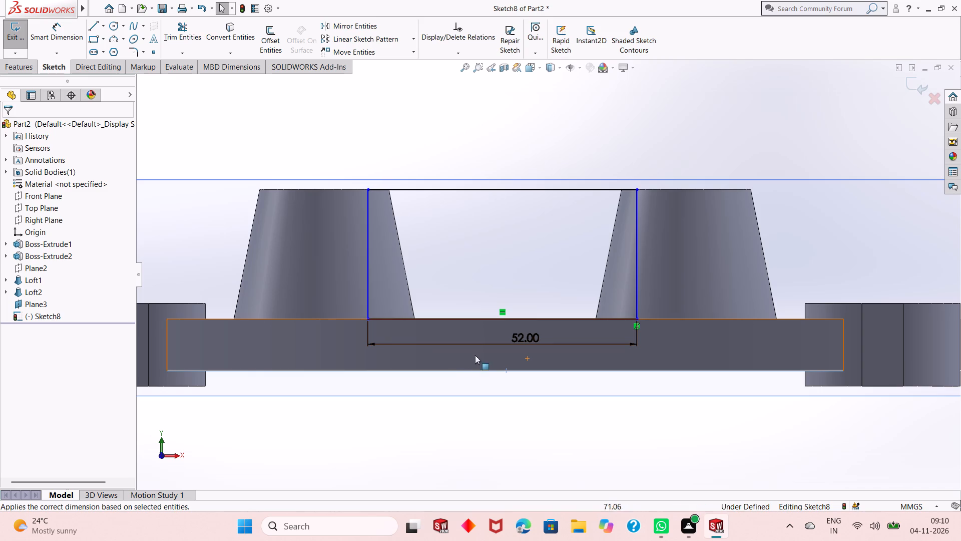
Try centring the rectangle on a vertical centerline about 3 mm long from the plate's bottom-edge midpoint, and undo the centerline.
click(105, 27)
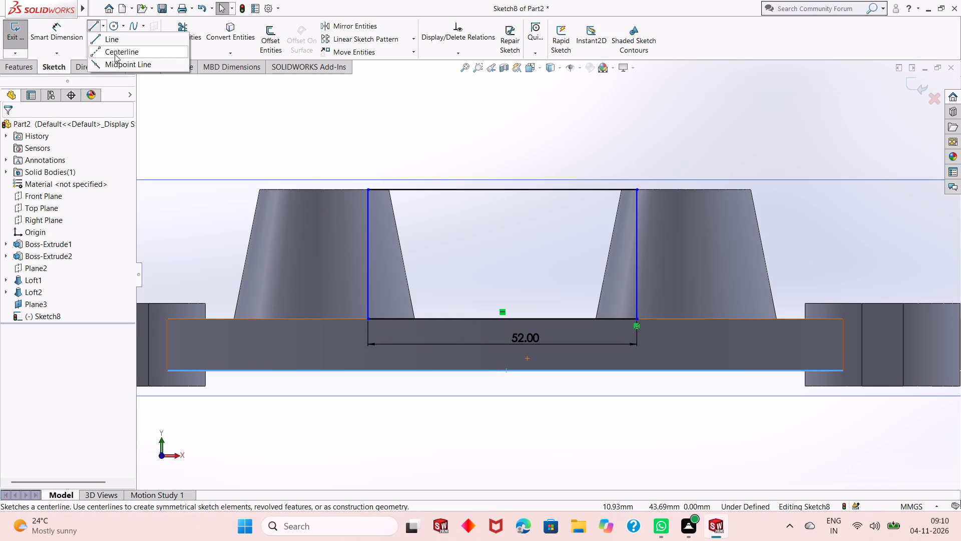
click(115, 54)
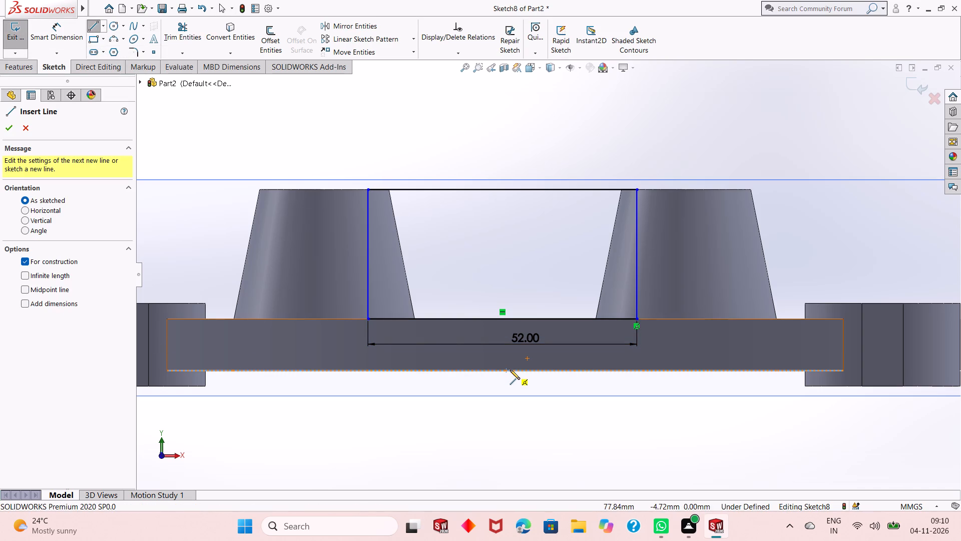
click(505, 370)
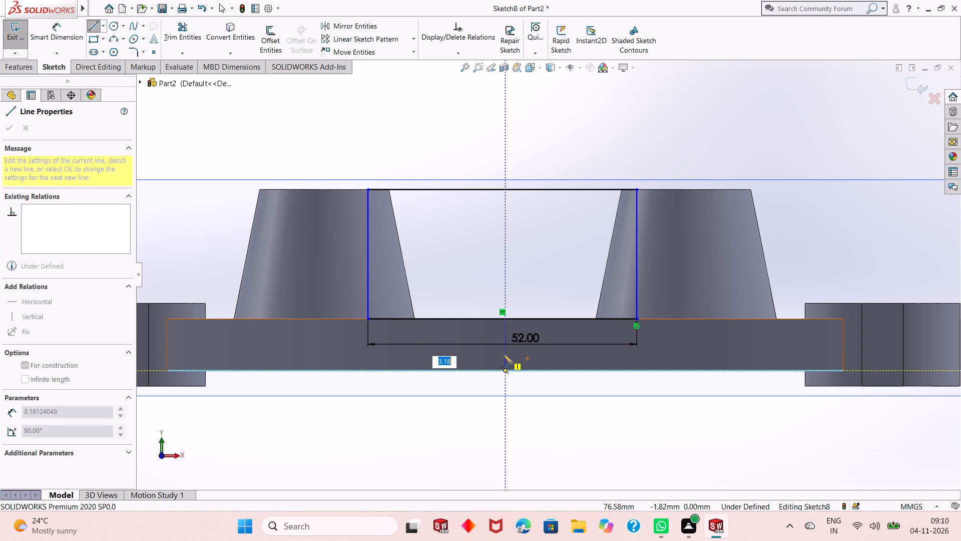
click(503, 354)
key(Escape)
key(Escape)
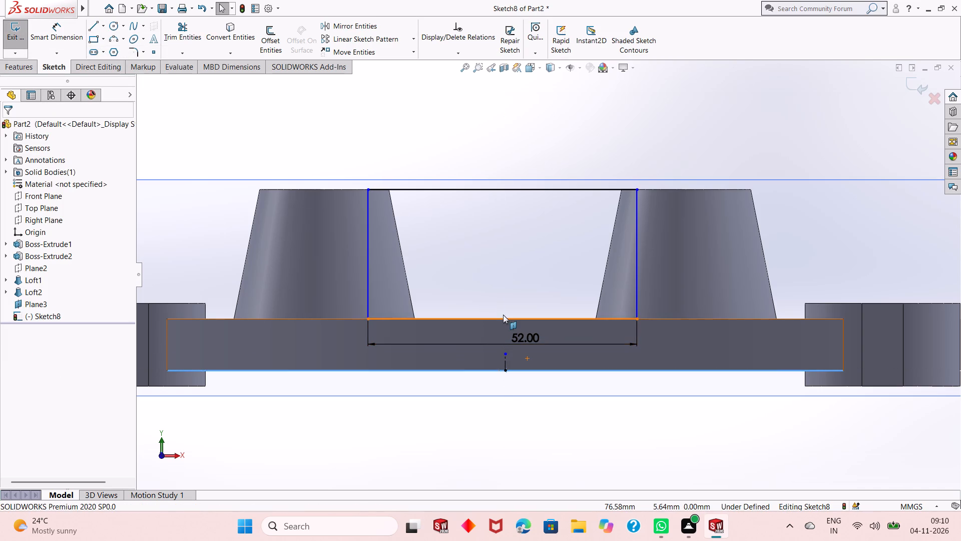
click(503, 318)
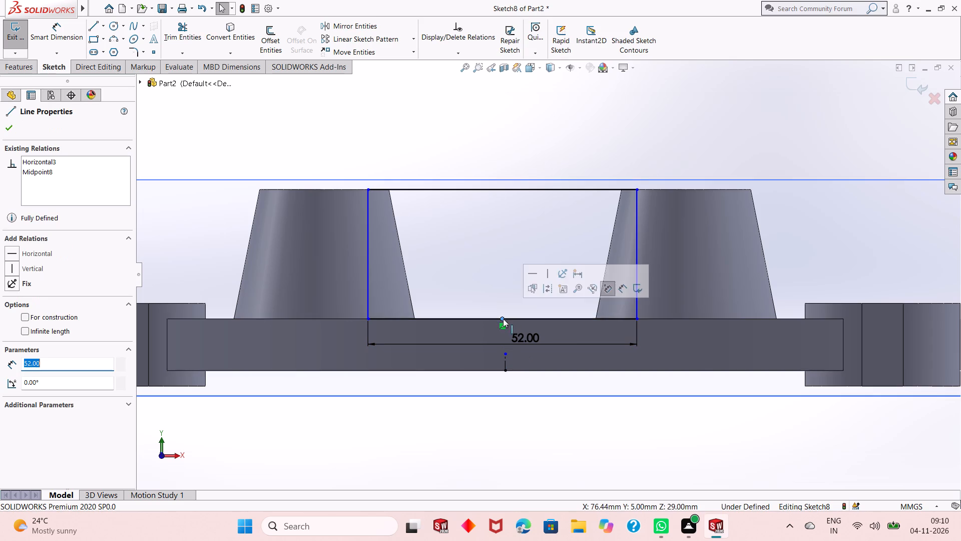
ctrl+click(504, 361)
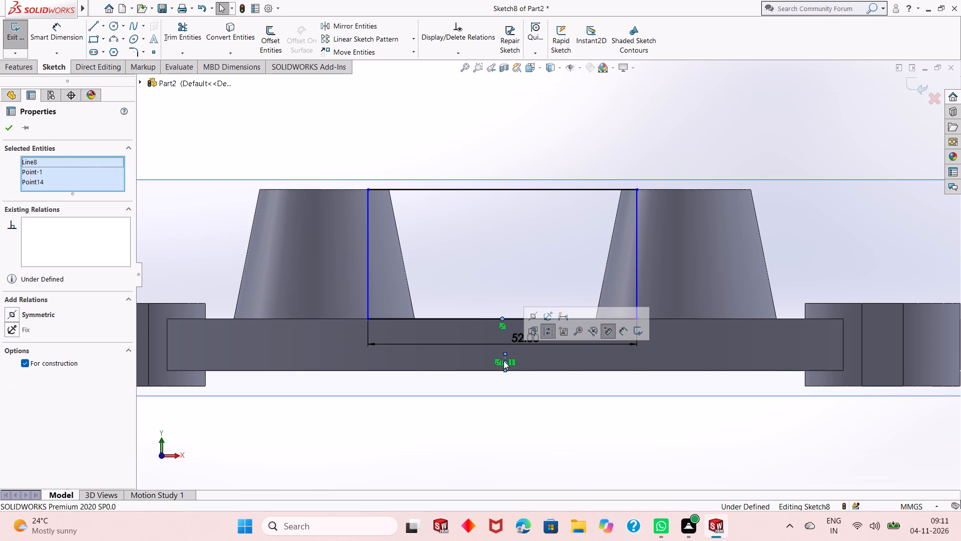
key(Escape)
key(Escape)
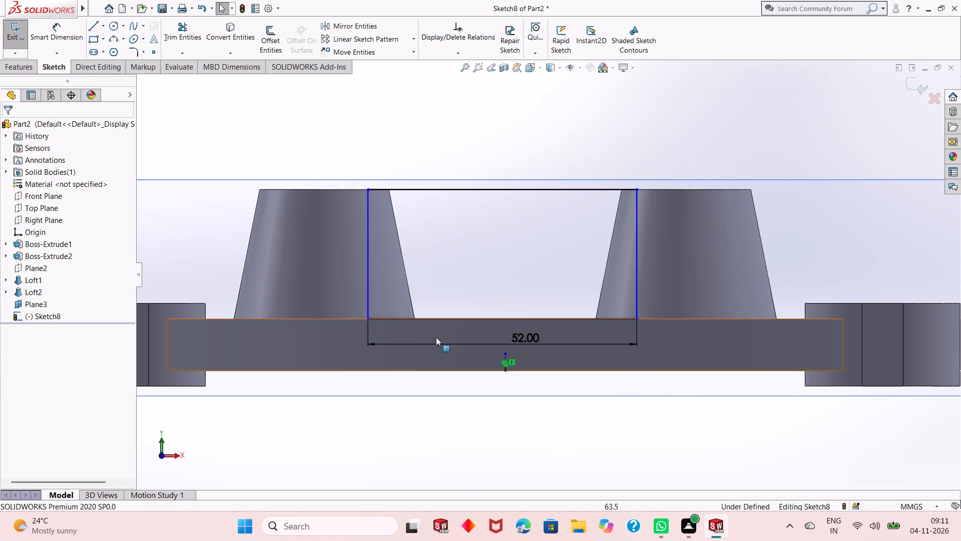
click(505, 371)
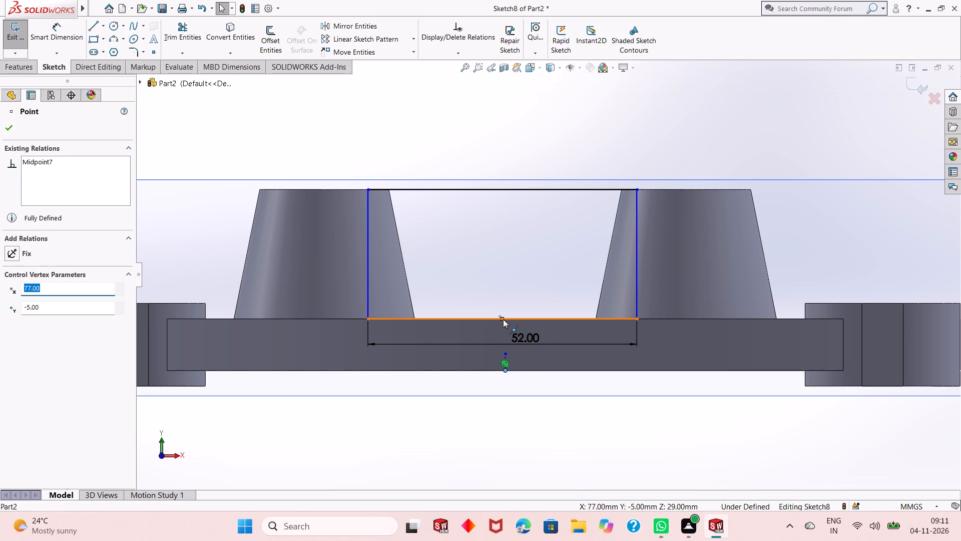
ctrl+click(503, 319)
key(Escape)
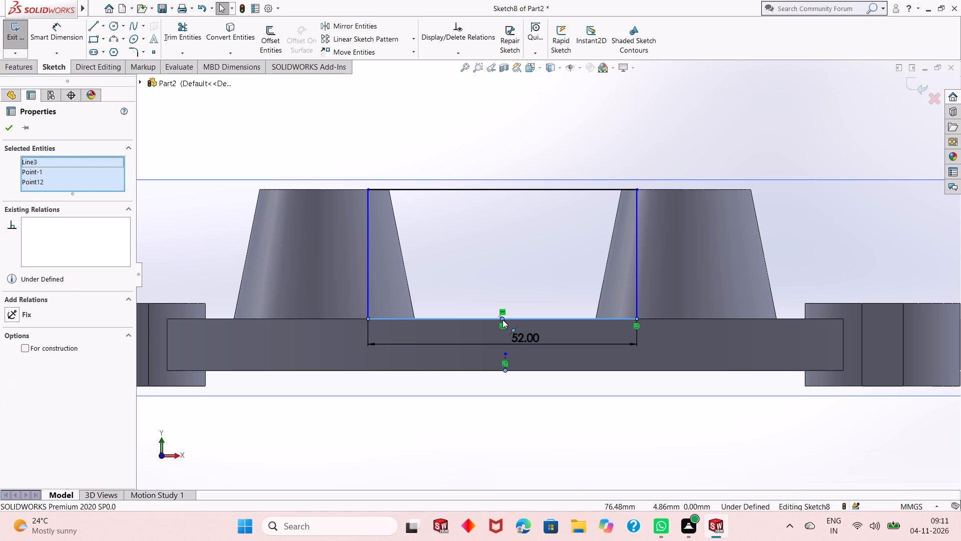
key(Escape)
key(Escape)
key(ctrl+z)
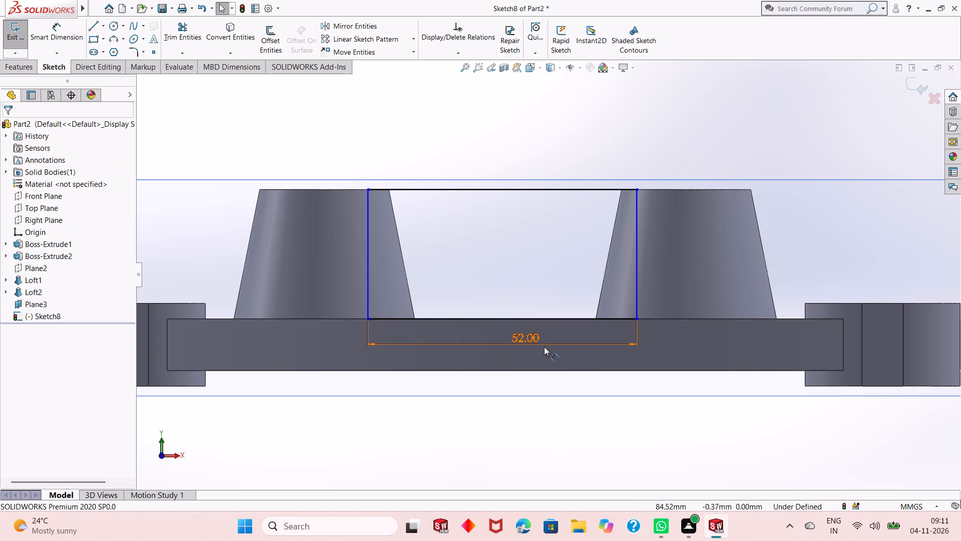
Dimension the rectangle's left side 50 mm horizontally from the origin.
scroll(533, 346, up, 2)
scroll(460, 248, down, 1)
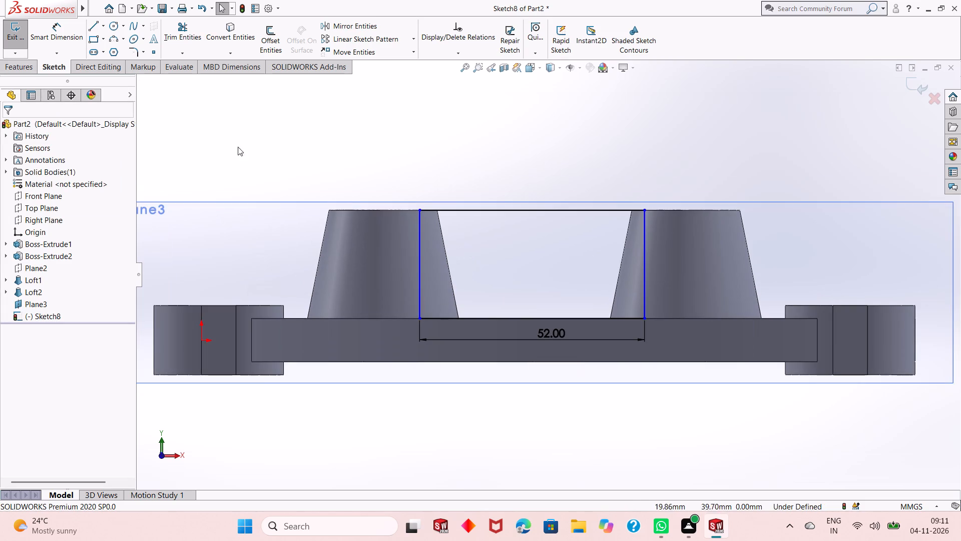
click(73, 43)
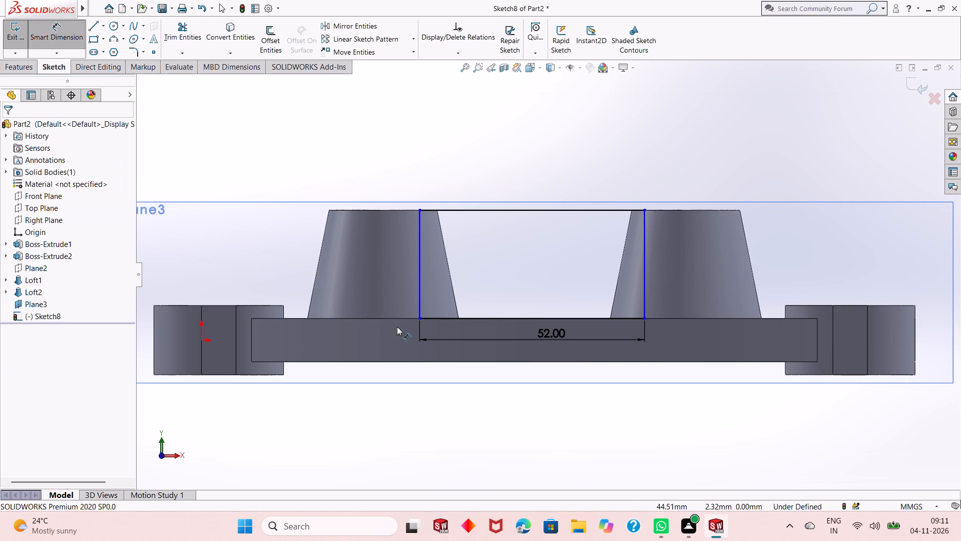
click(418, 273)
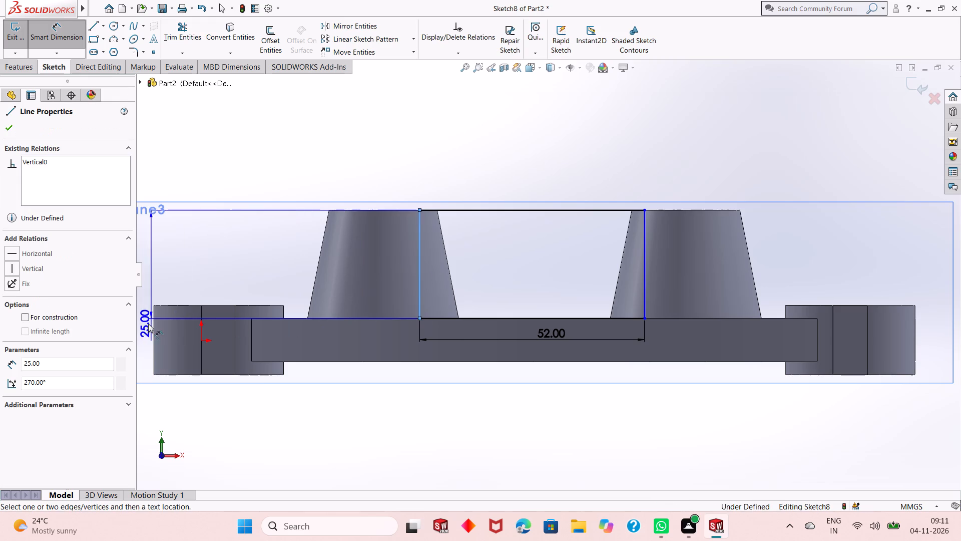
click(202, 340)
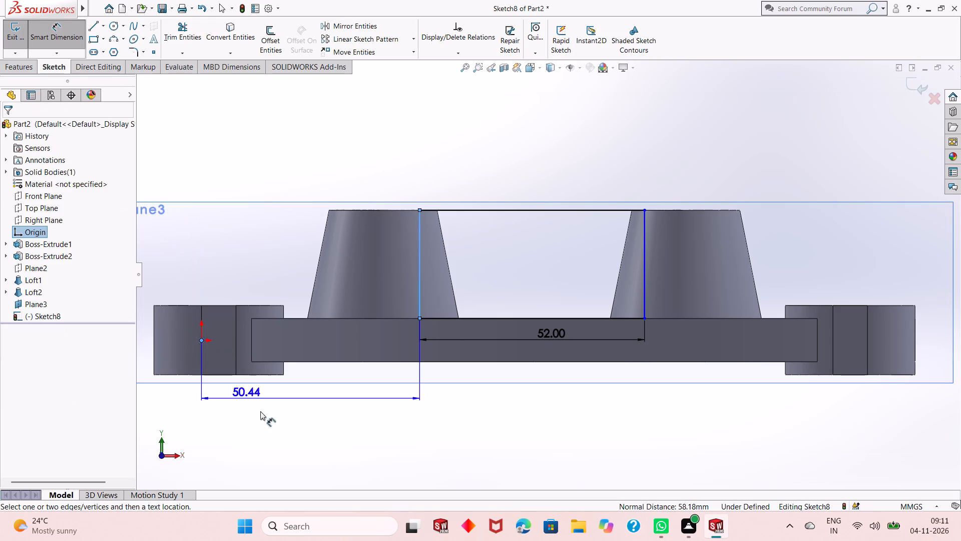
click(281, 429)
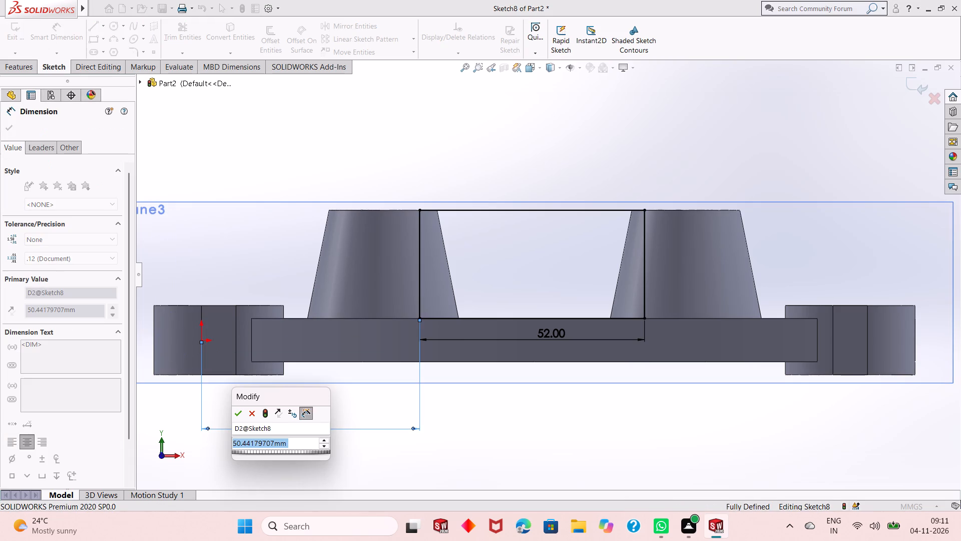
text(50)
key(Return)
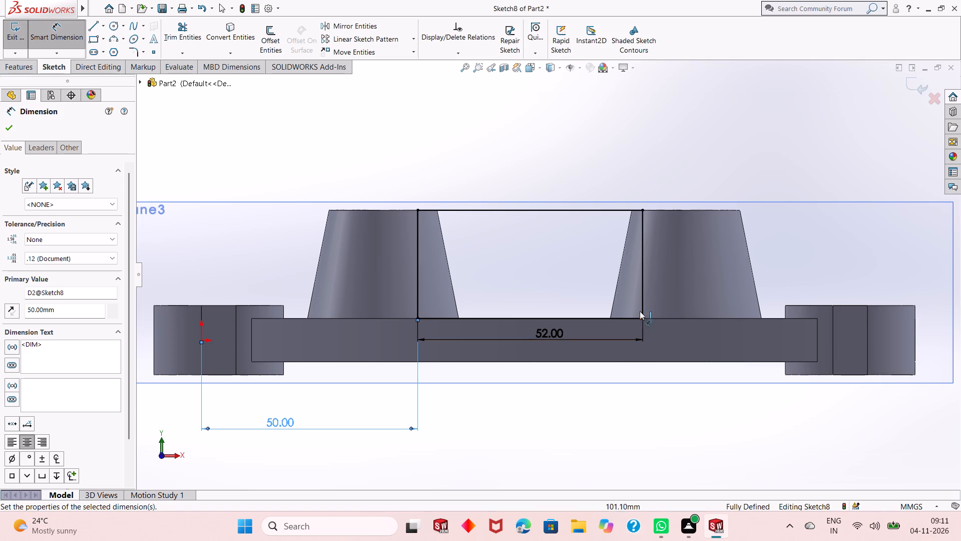
Check the distance from the rectangle's right side to the outer edge of the right-hand corner boss.
click(641, 296)
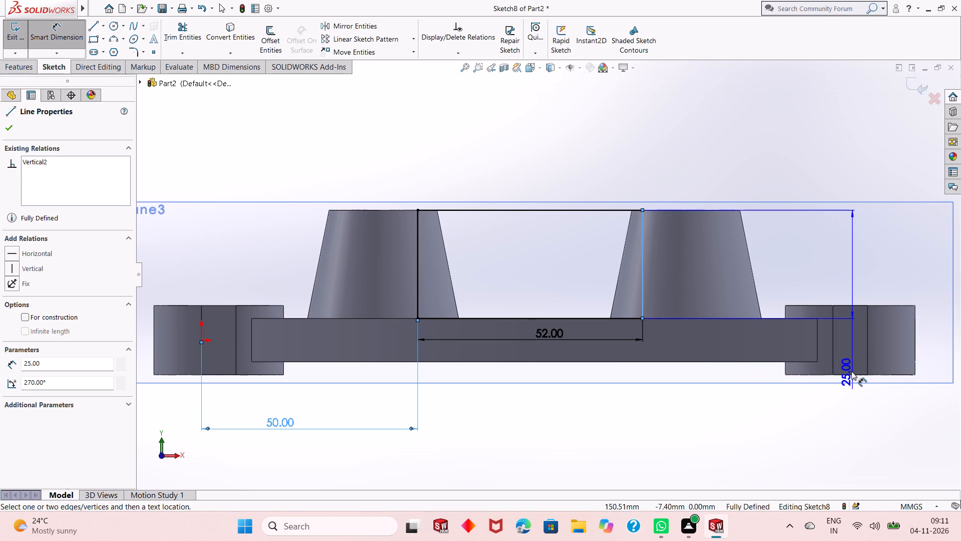
click(916, 326)
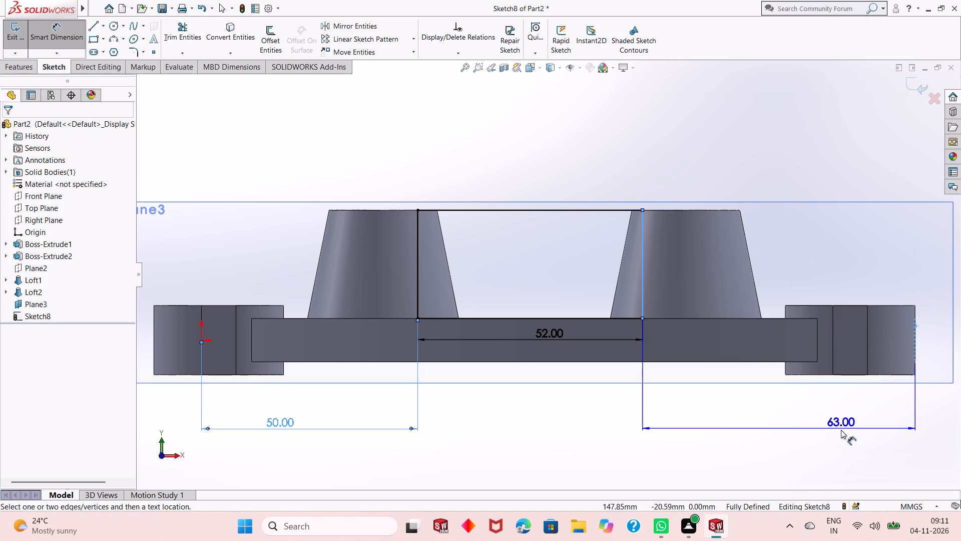
key(Escape)
key(Escape)
key(Escape)
key(Escape)
key(Escape)
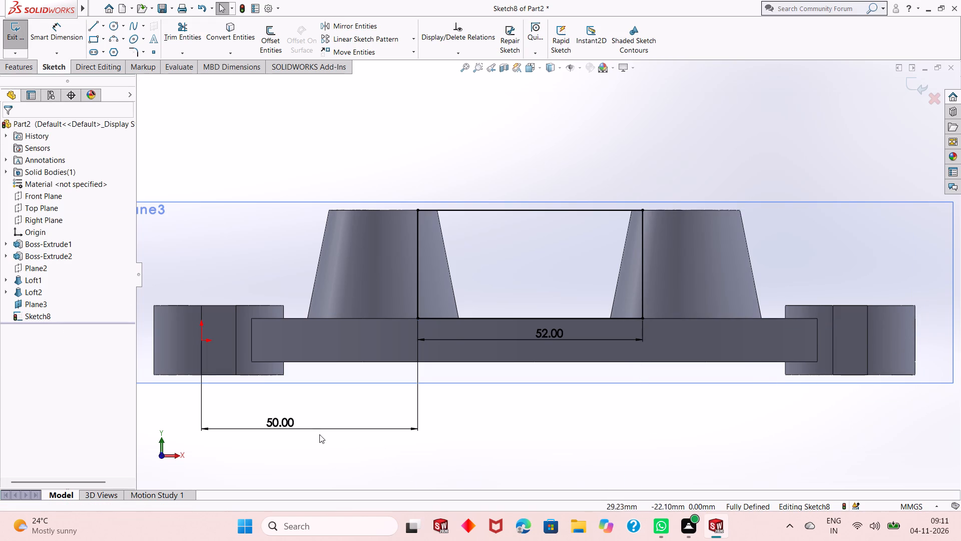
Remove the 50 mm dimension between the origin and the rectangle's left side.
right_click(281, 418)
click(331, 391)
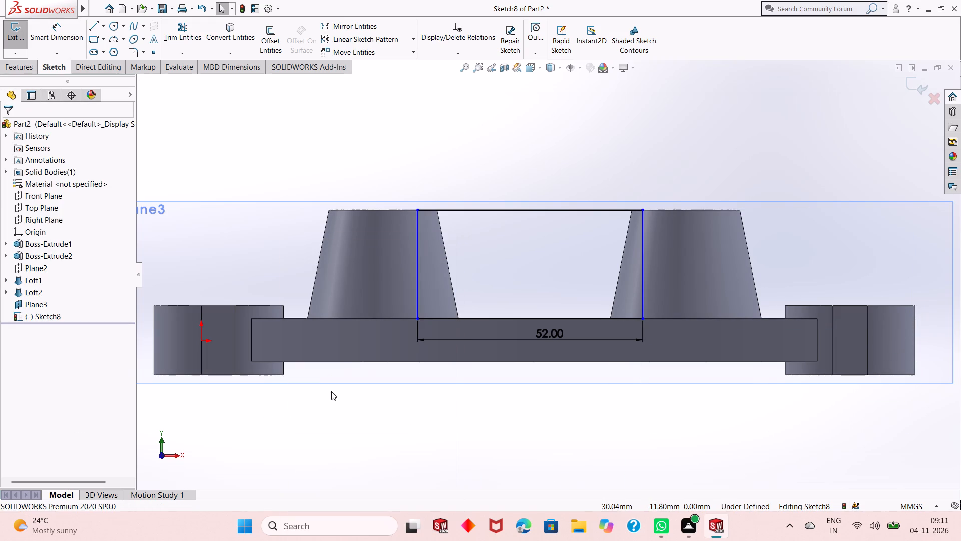
Dimension the rectangle's lower-left corner 62 mm horizontally from the outer edge of the left-hand corner boss.
click(62, 26)
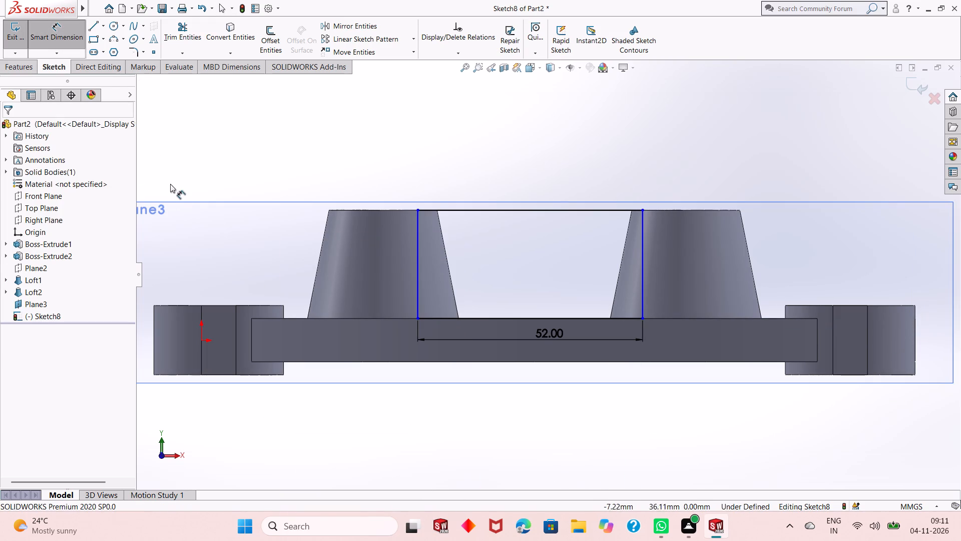
scroll(188, 310, up, 1)
click(219, 319)
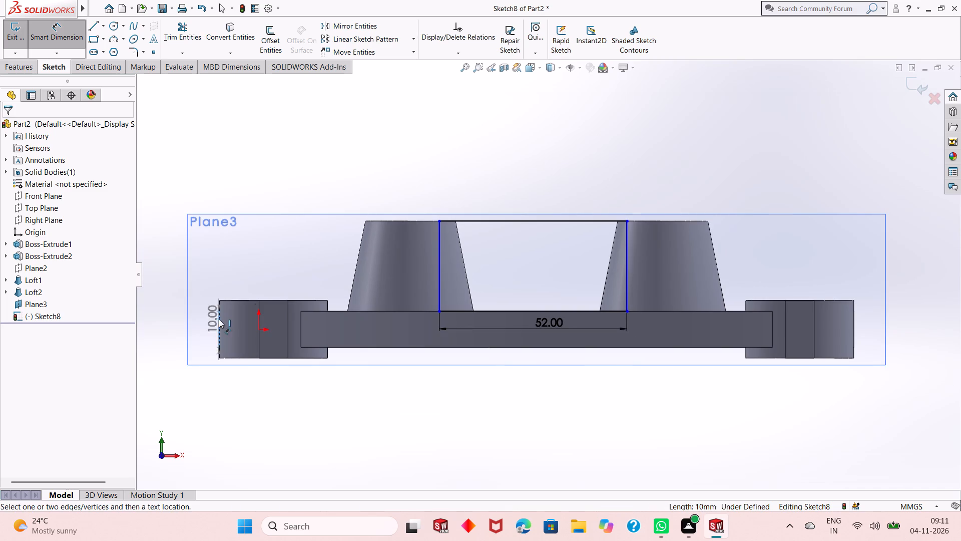
click(437, 310)
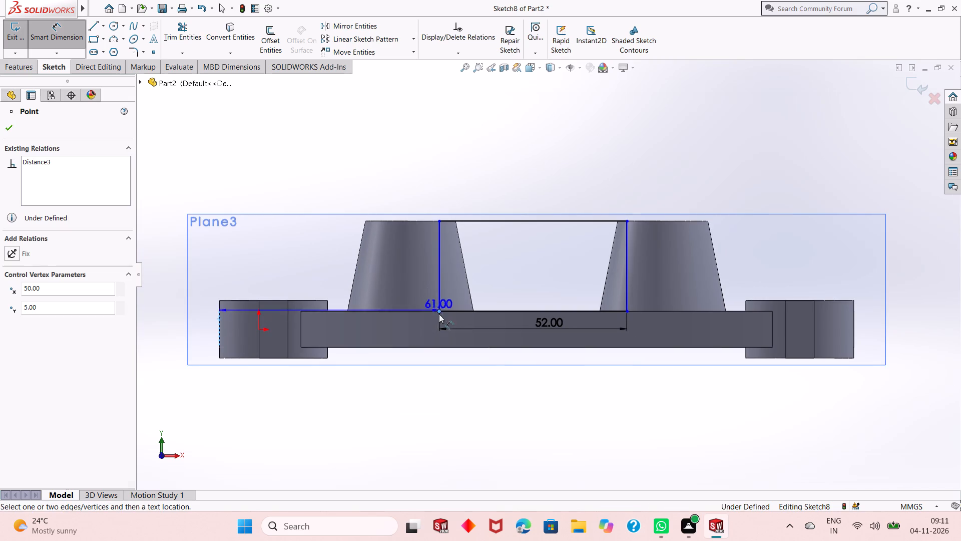
click(398, 412)
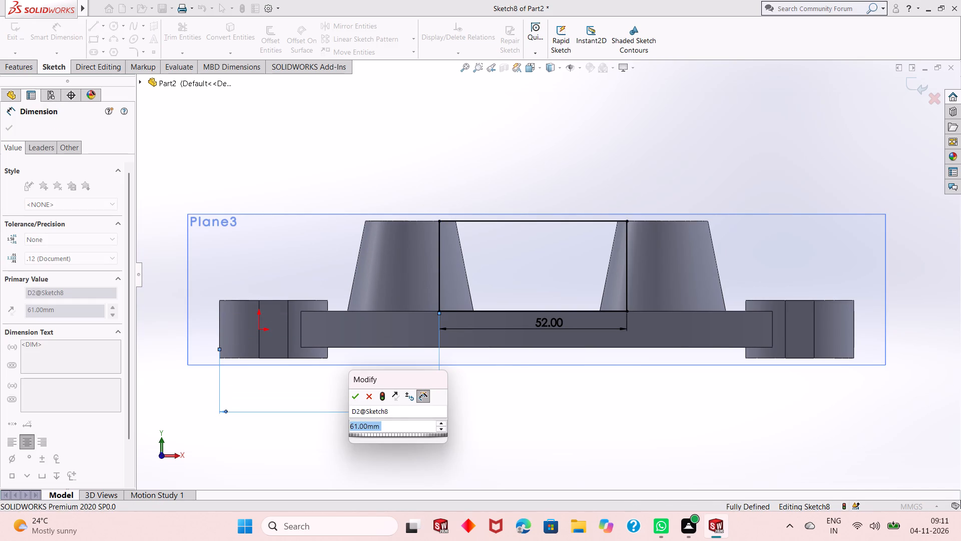
text(62)
key(Return)
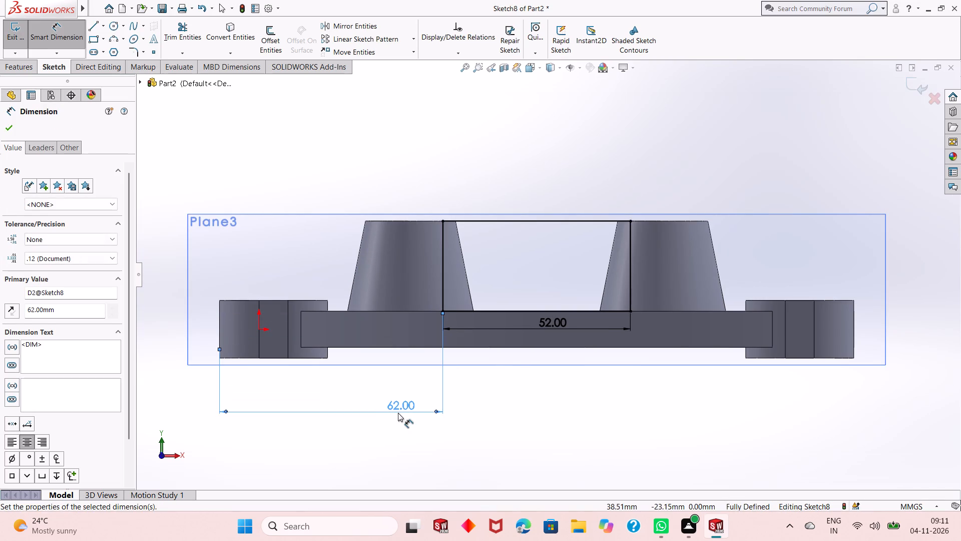
right_click(555, 382)
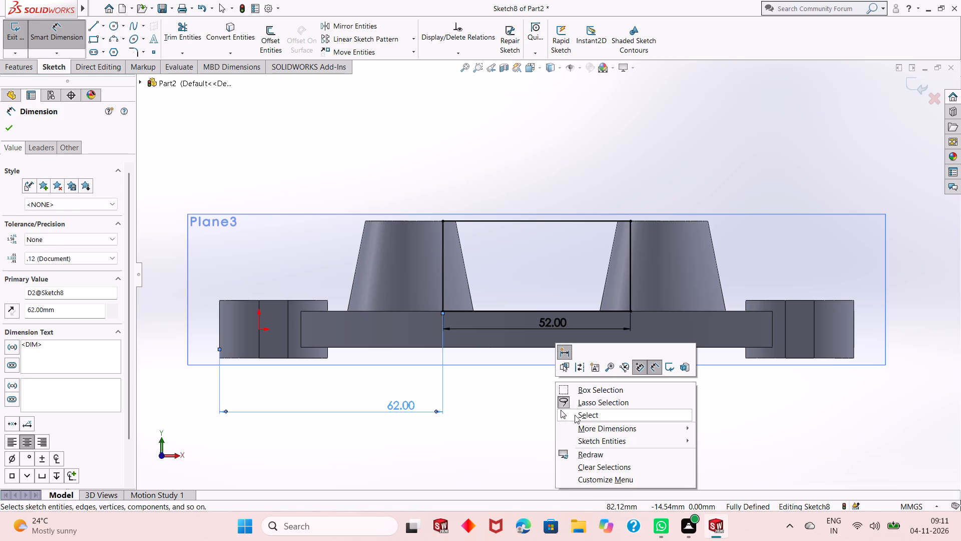
click(575, 415)
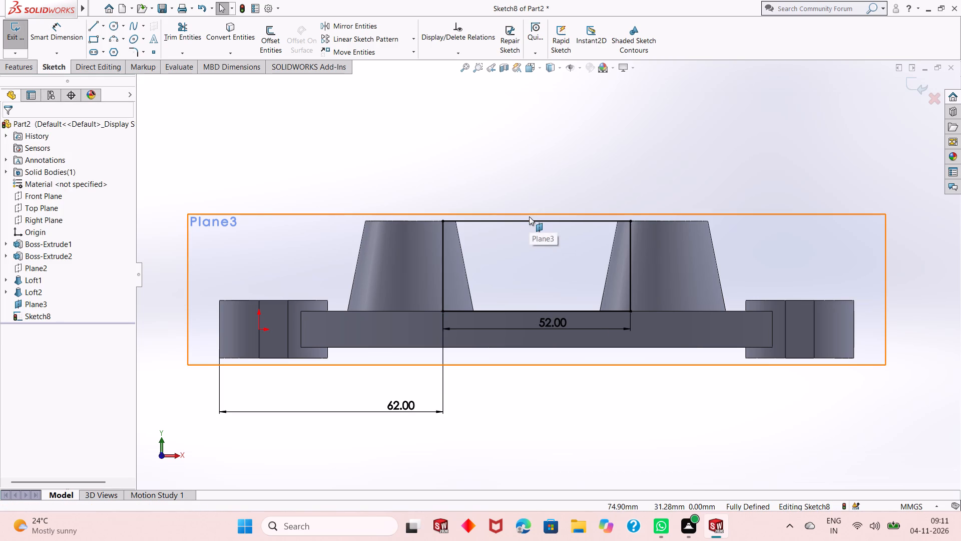
Set up a Boss-Extrude of the rectangle between the lofted bosses with the Mid Plane end condition.
click(14, 66)
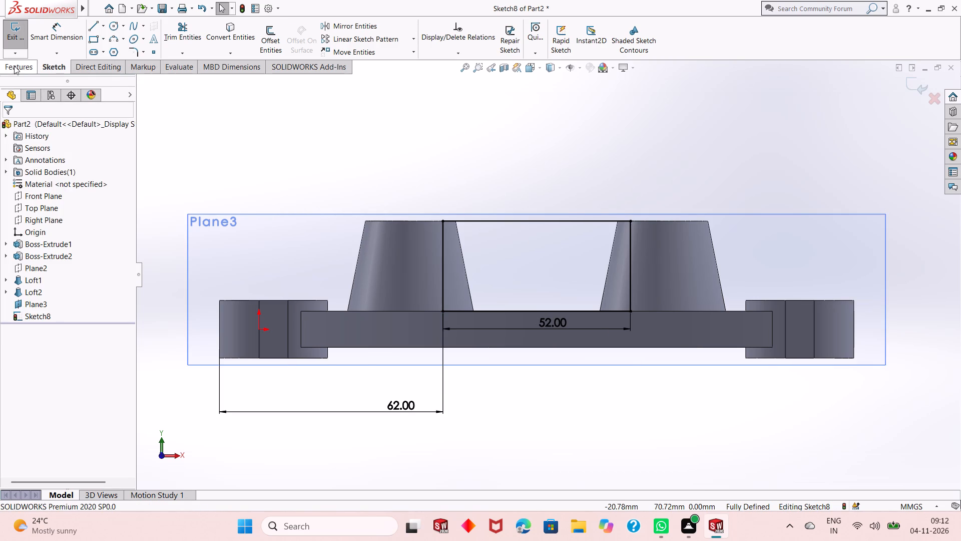
click(19, 46)
middle_drag(319, 246, 349, 275)
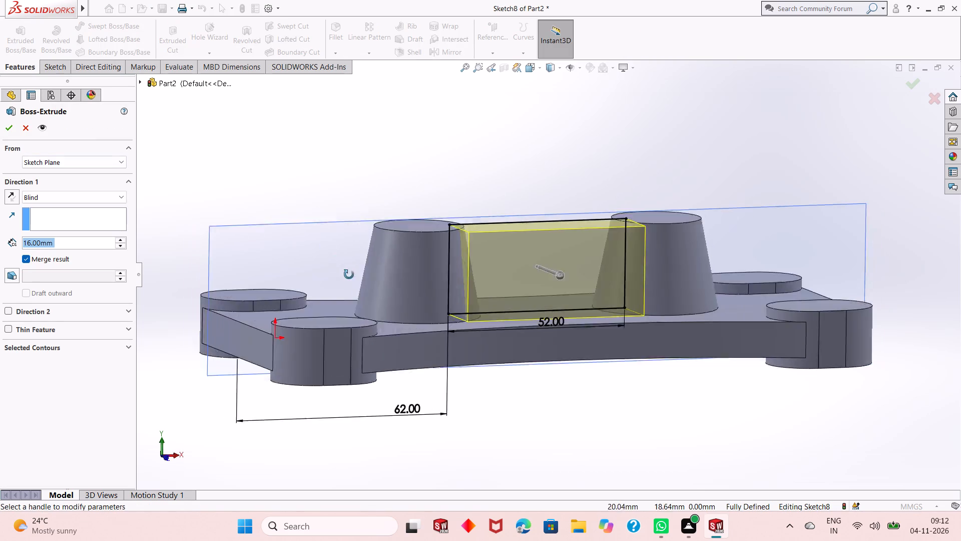
middle_drag(349, 275, 372, 327)
scroll(372, 327, up, 1)
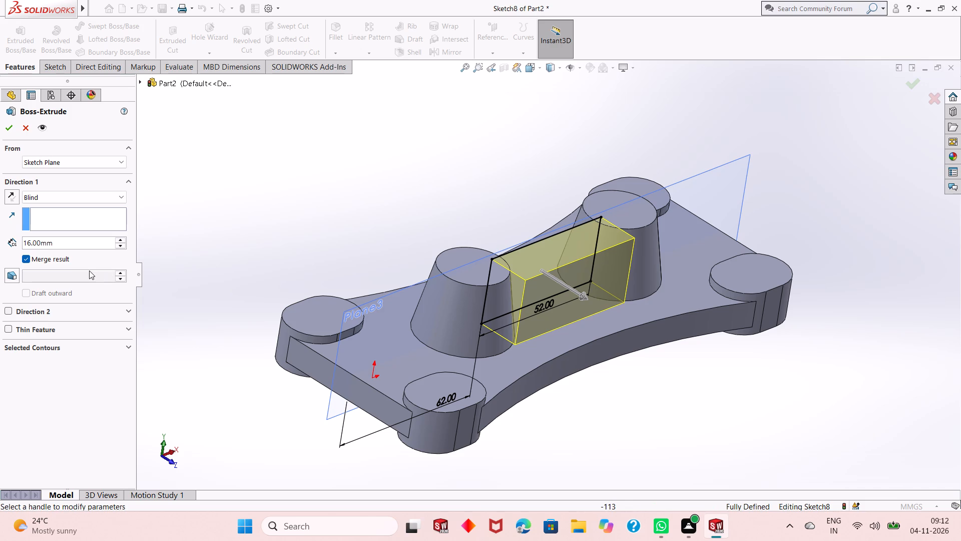
click(62, 200)
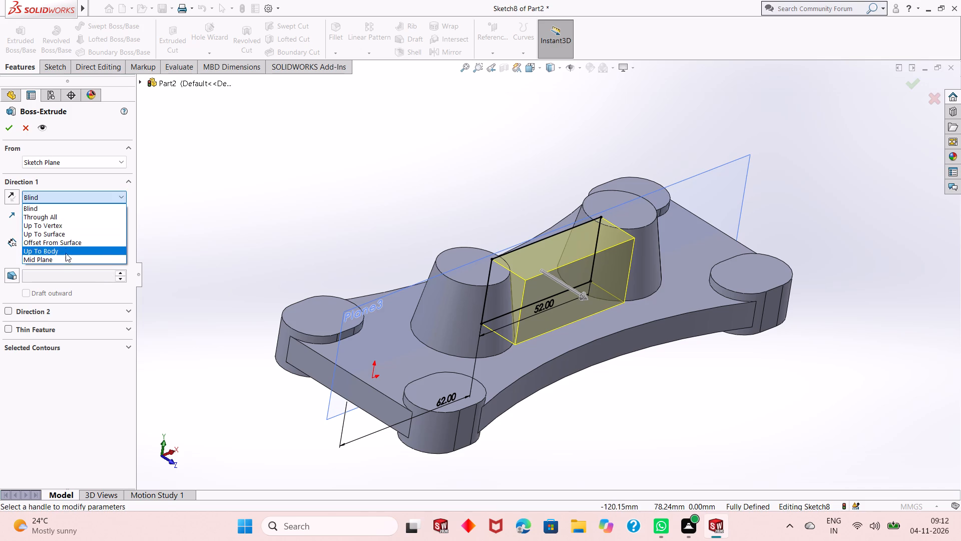
click(66, 258)
scroll(522, 225, down, 4)
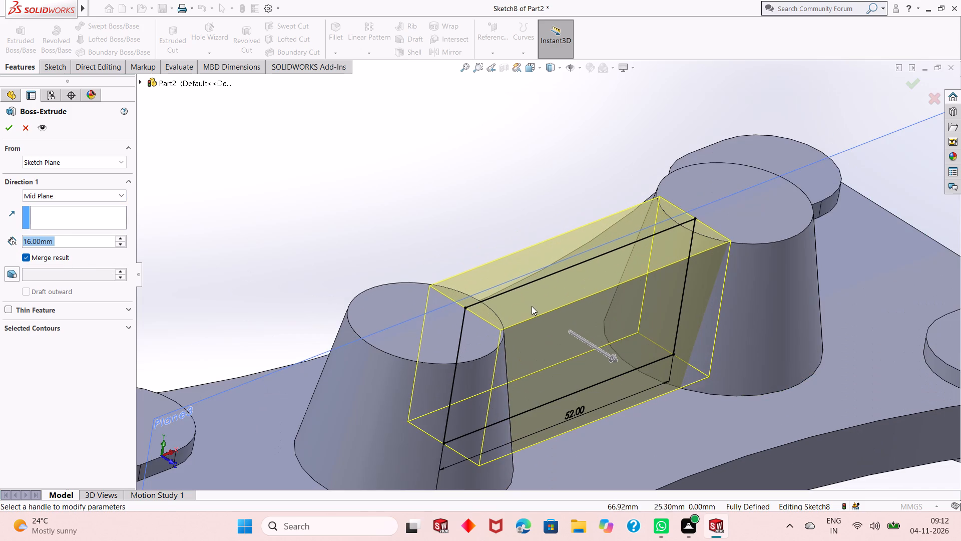
middle_drag(533, 308, 504, 347)
scroll(383, 365, down, 3)
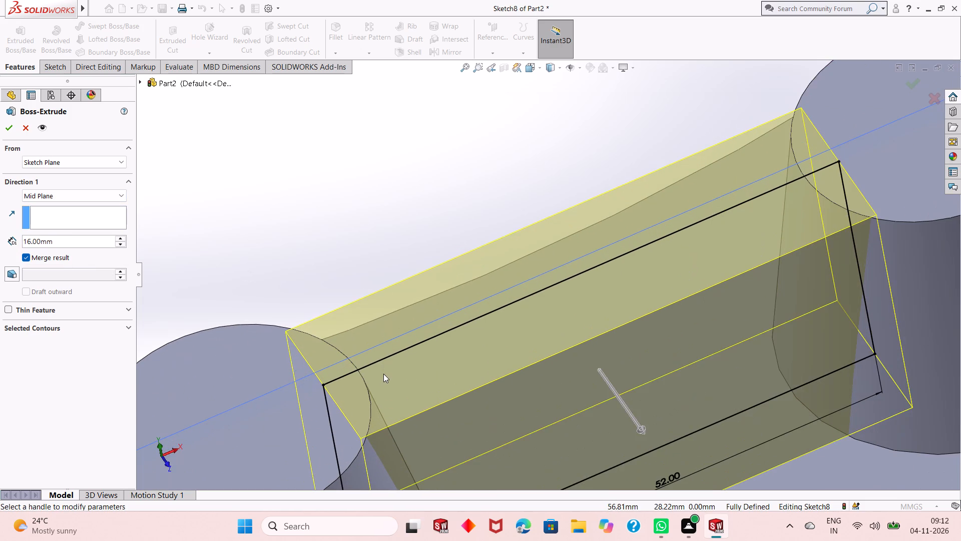
scroll(383, 375, up, 3)
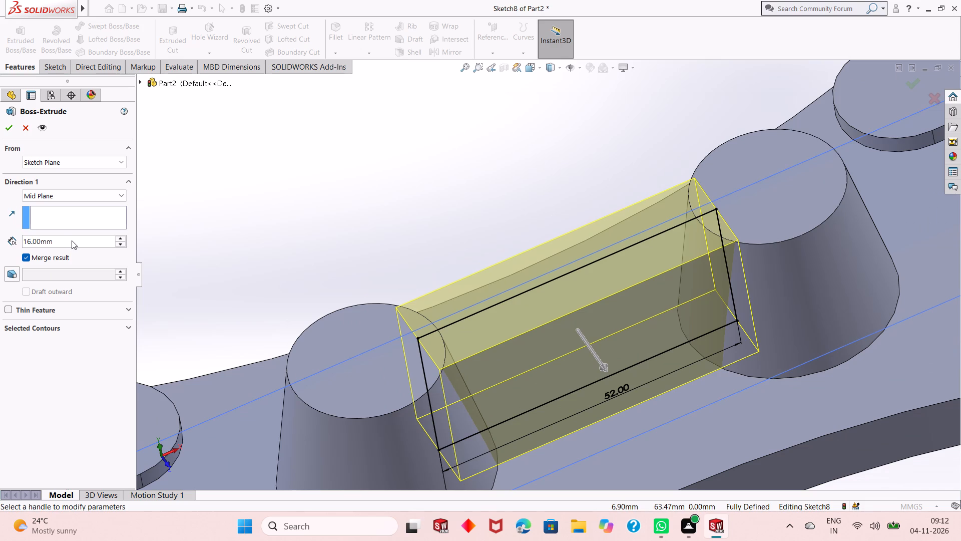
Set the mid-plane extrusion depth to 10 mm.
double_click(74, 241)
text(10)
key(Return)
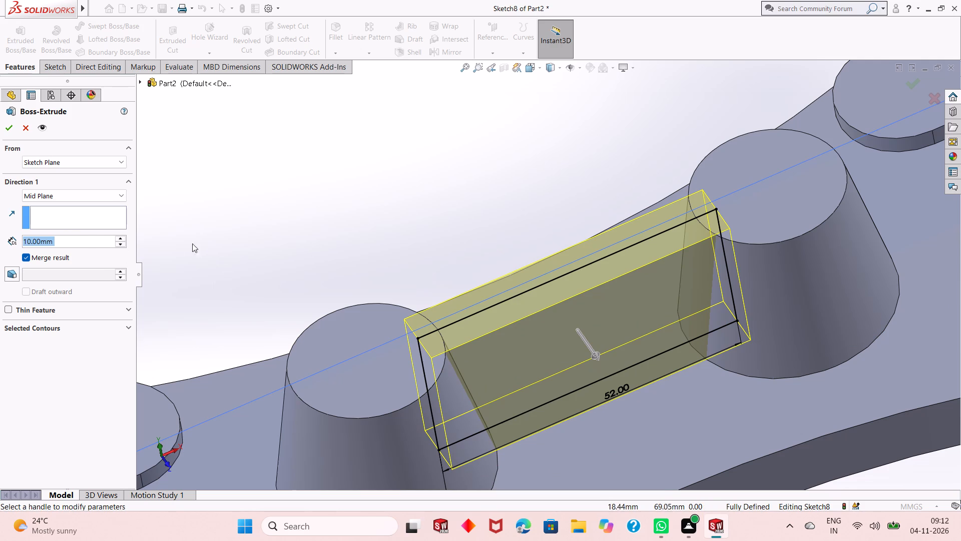
Set the mid-plane extrusion depth to 13 mm and complete the web joining the two lofted bosses.
text(13)
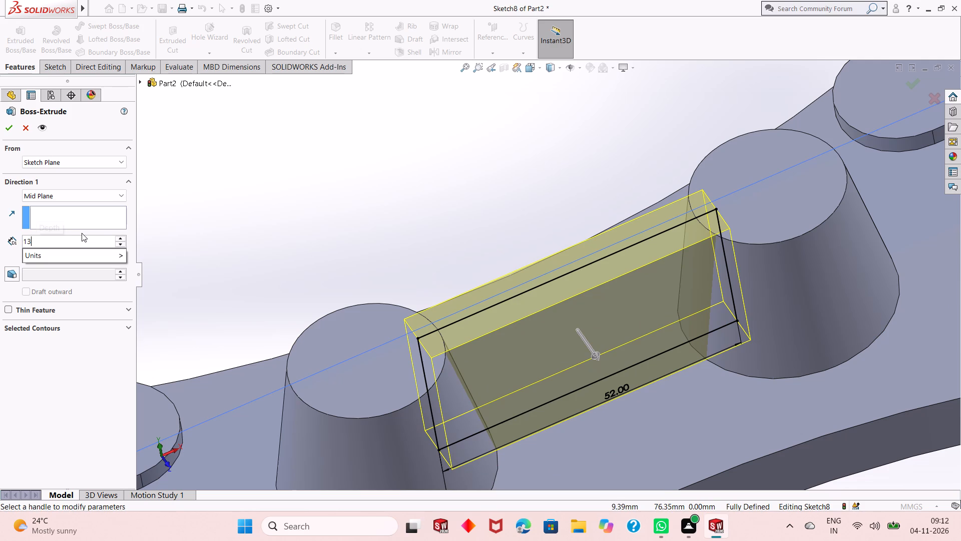
key(Return)
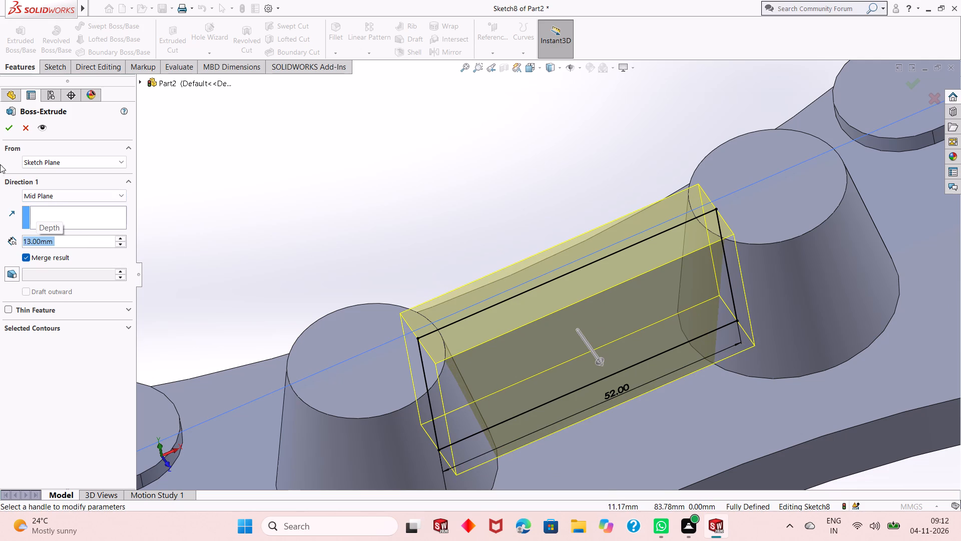
click(8, 128)
click(389, 184)
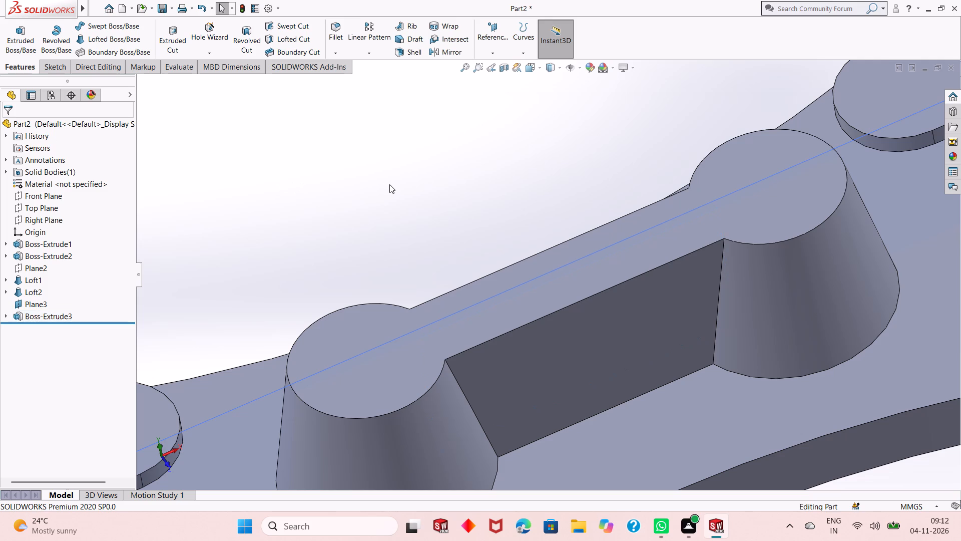
Start a new sketch on the front vertical face of the web between the two lofted bosses.
middle_drag(519, 309, 513, 272)
middle_drag(512, 268, 516, 241)
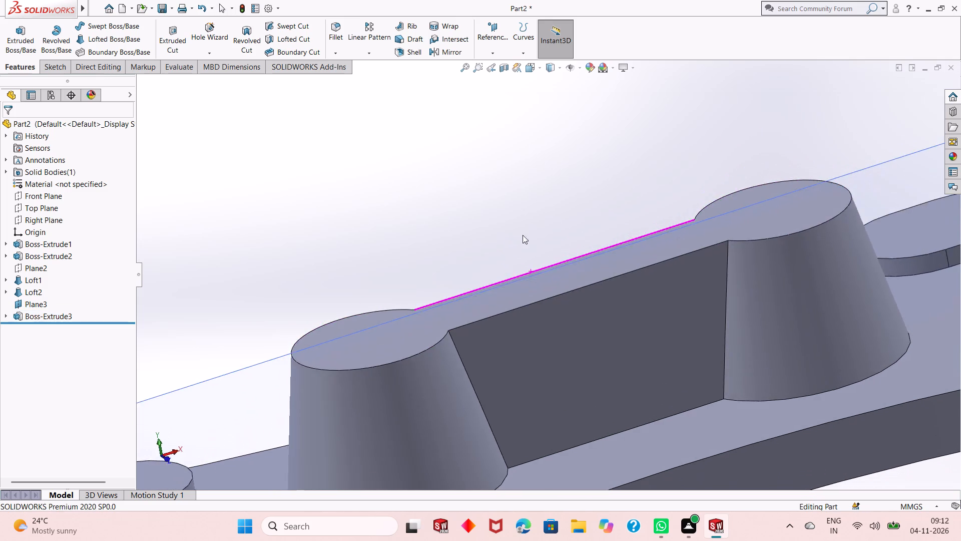
middle_drag(531, 231, 550, 224)
middle_drag(551, 215, 544, 191)
middle_click(542, 188)
middle_drag(575, 351, 570, 303)
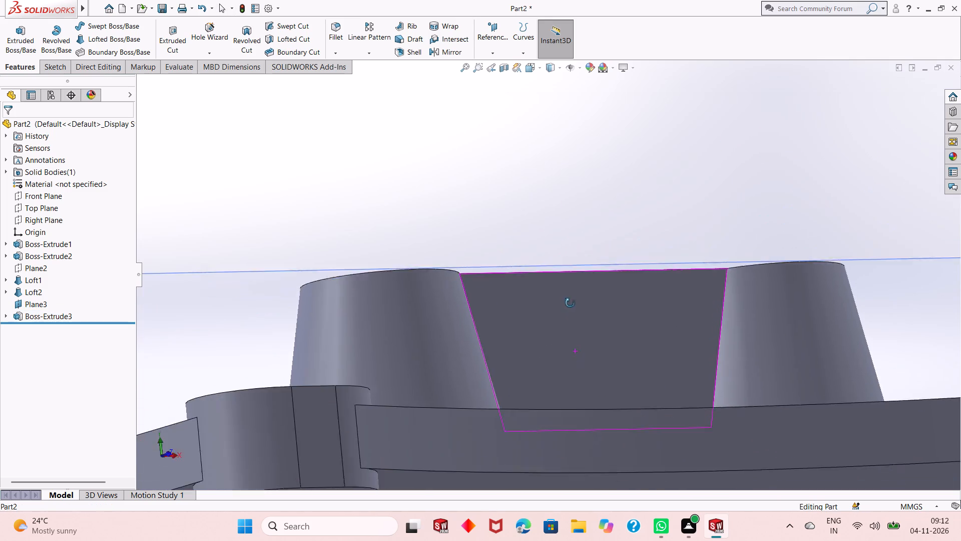
middle_drag(570, 303, 518, 308)
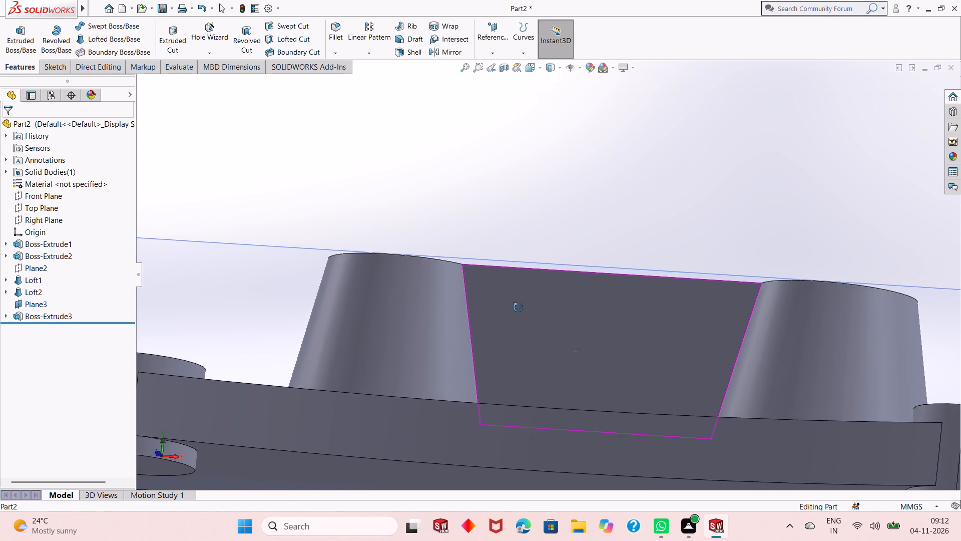
middle_drag(518, 308, 546, 371)
click(562, 303)
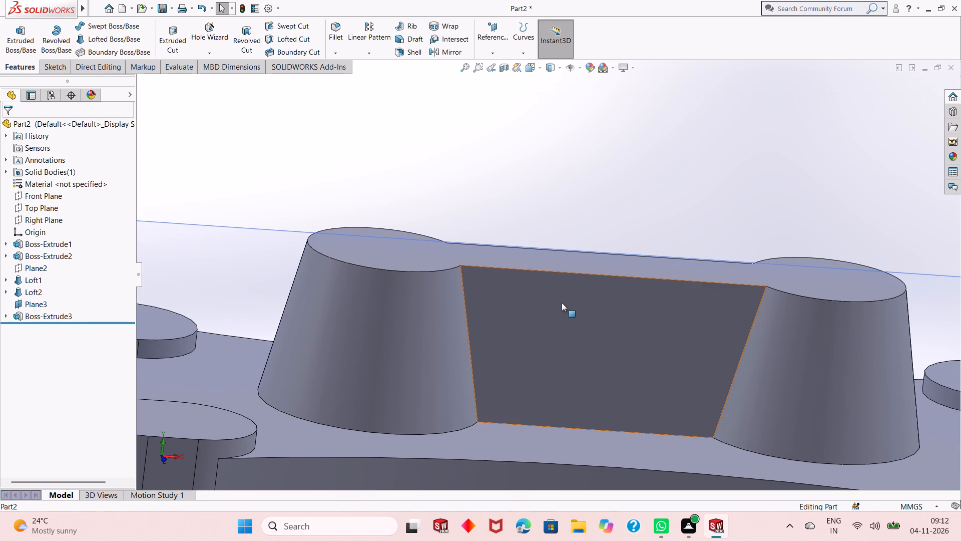
click(609, 275)
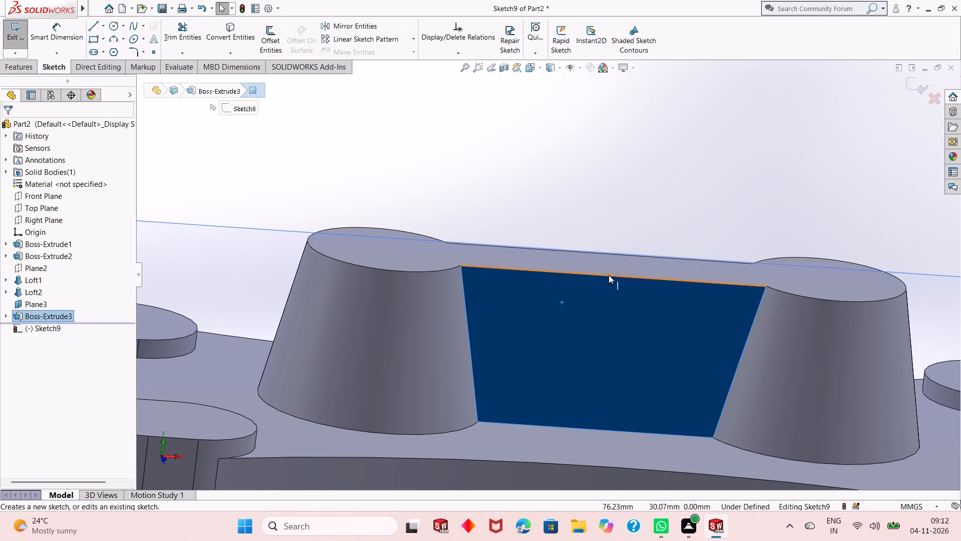
key(ctrl+8)
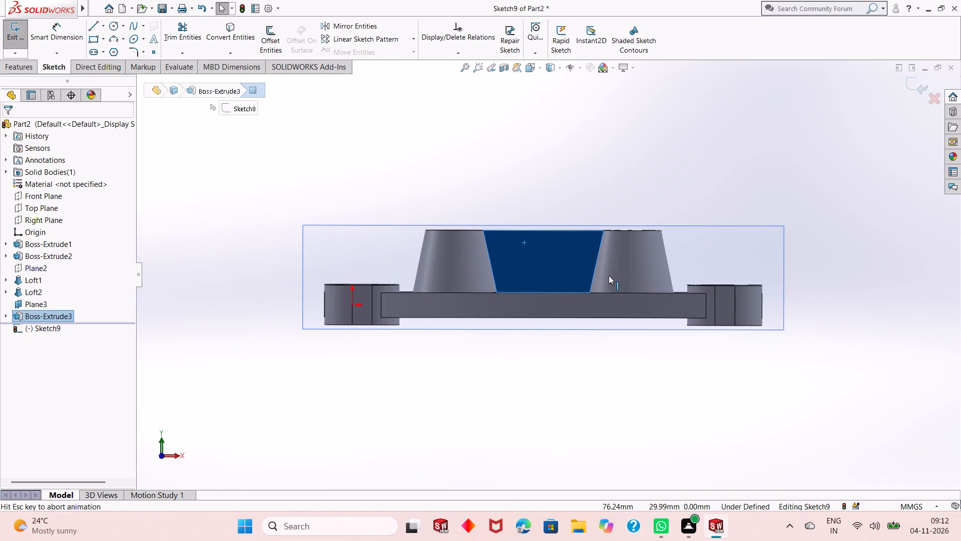
scroll(525, 232, down, 2)
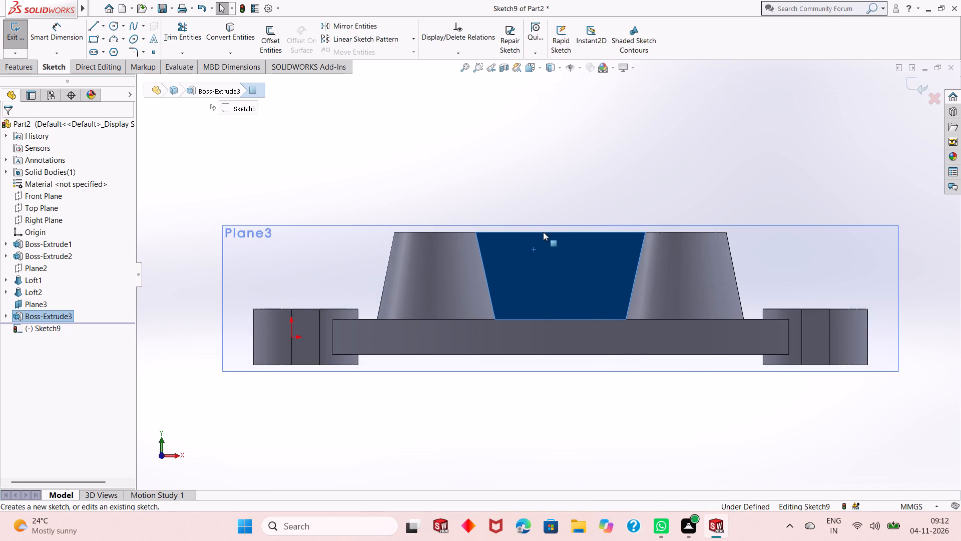
Sketch a downward-sagging three-point arc of about 57 mm radius between the top corners of the web face.
scroll(543, 232, down, 1)
click(566, 176)
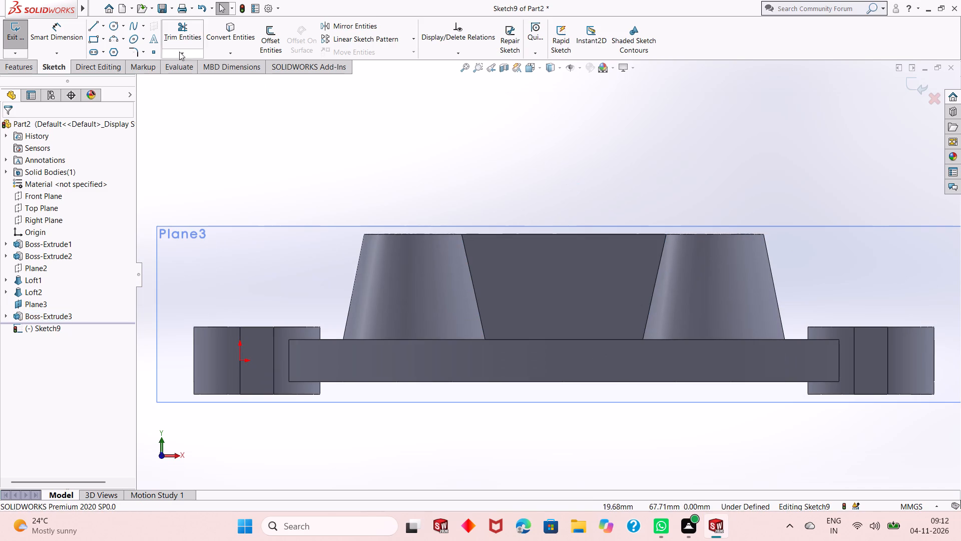
click(115, 37)
scroll(569, 221, down, 2)
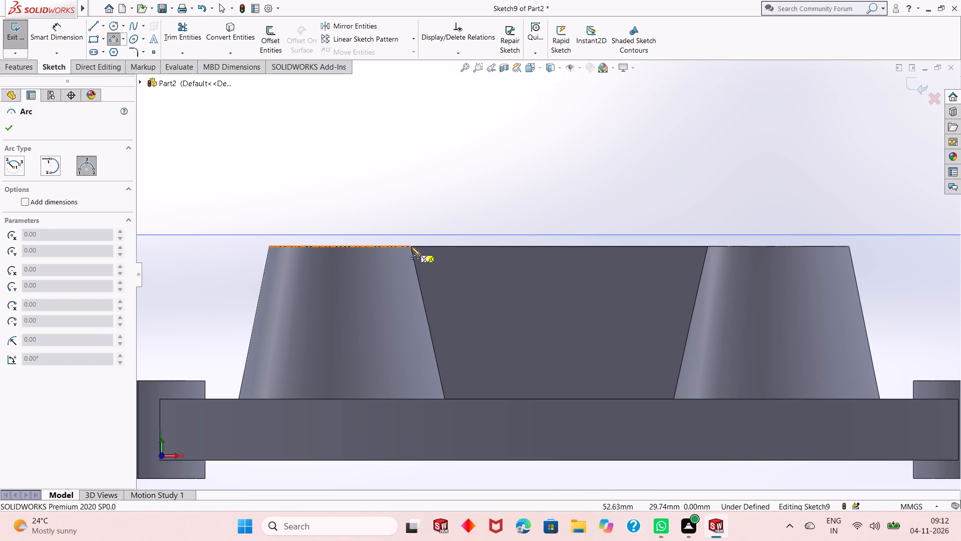
click(411, 246)
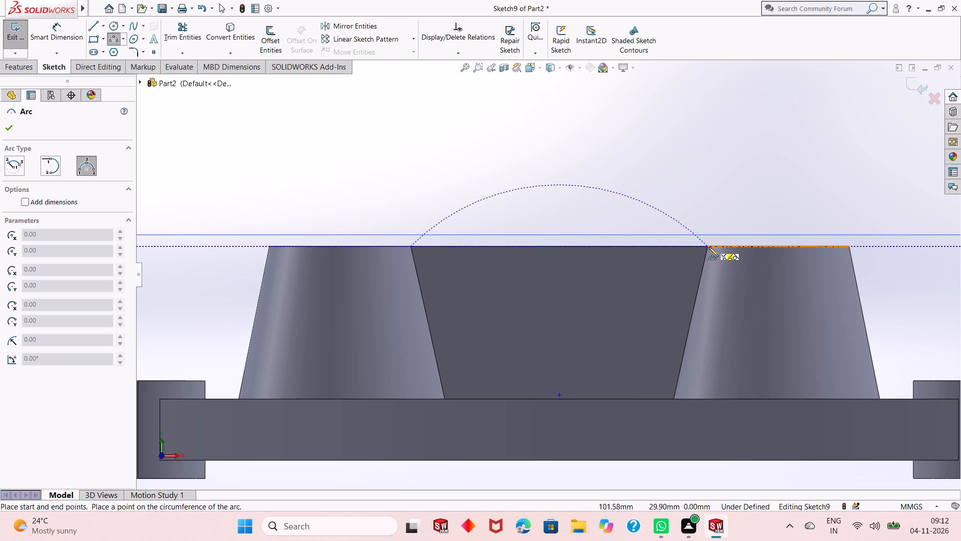
click(706, 245)
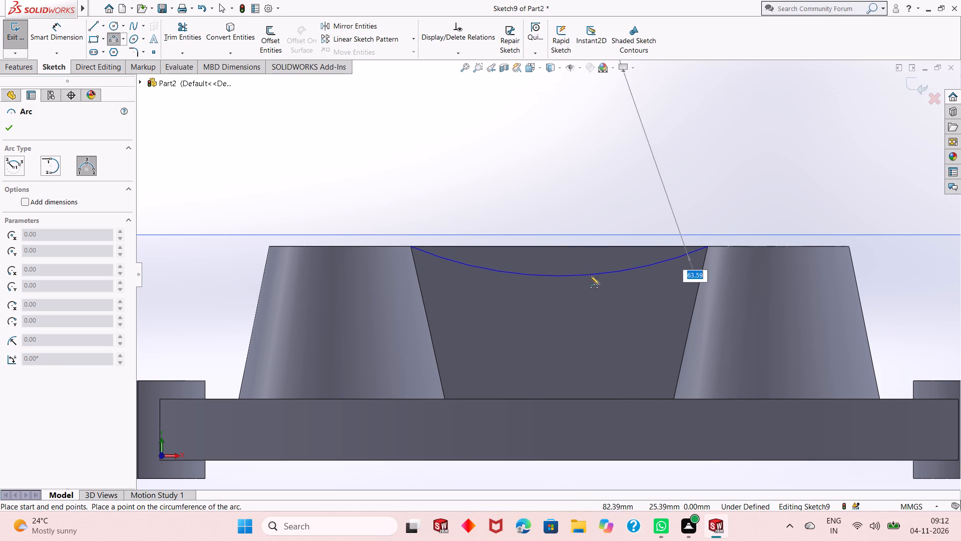
click(587, 279)
right_click(637, 119)
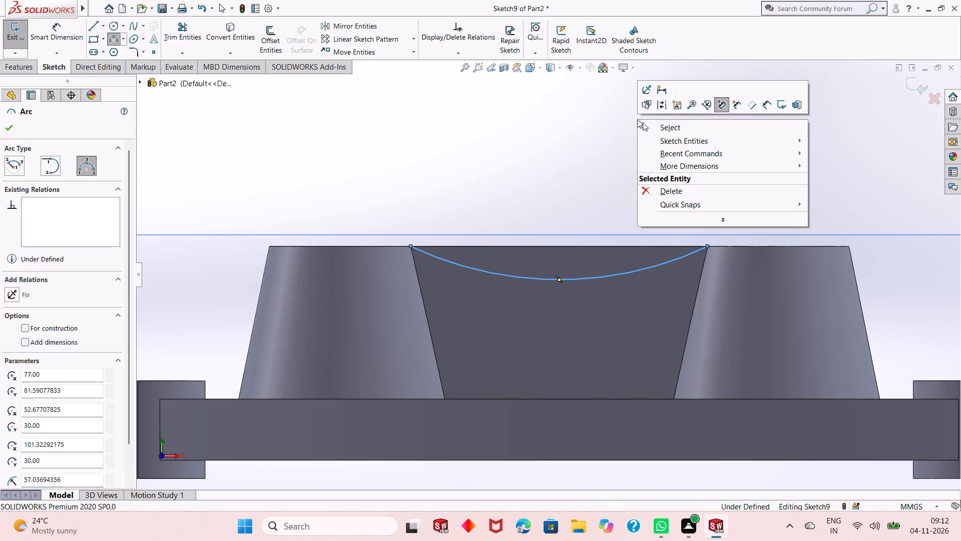
click(660, 123)
Dimension the arc's radius as 40 mm.
click(38, 38)
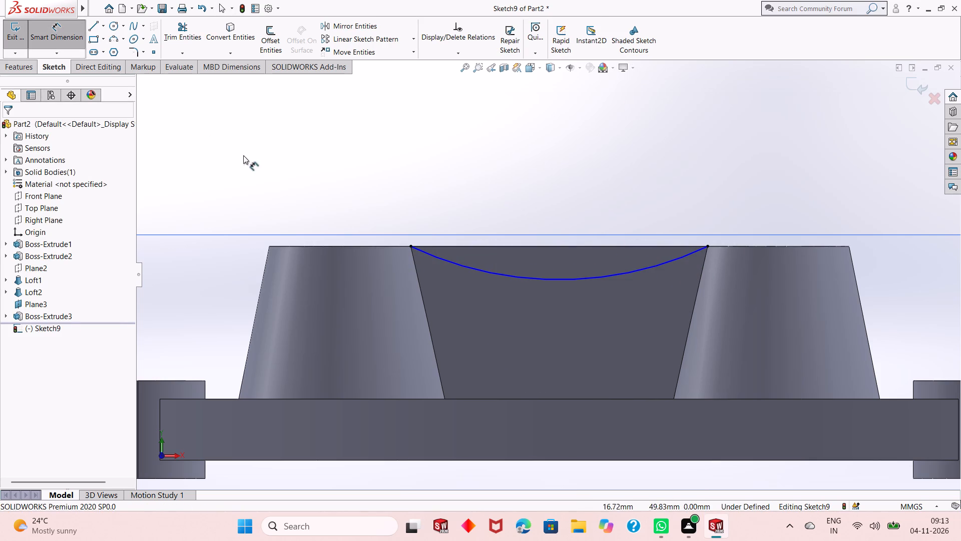
click(482, 270)
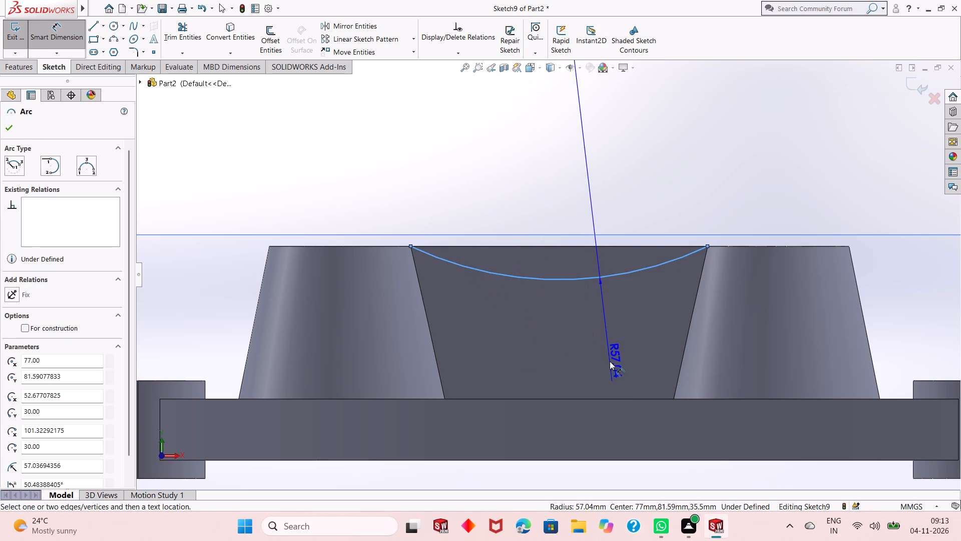
click(610, 362)
text(40)
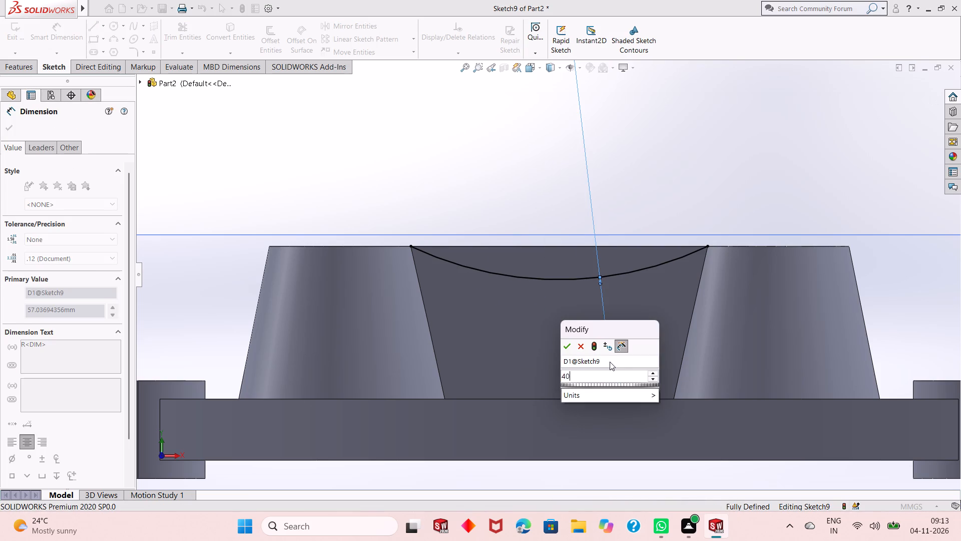
key(Return)
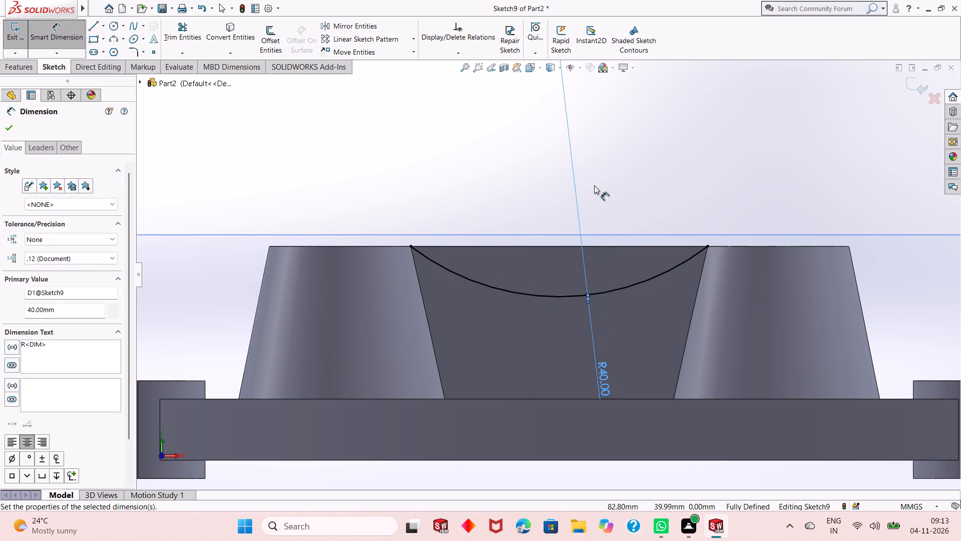
right_click(594, 185)
click(603, 221)
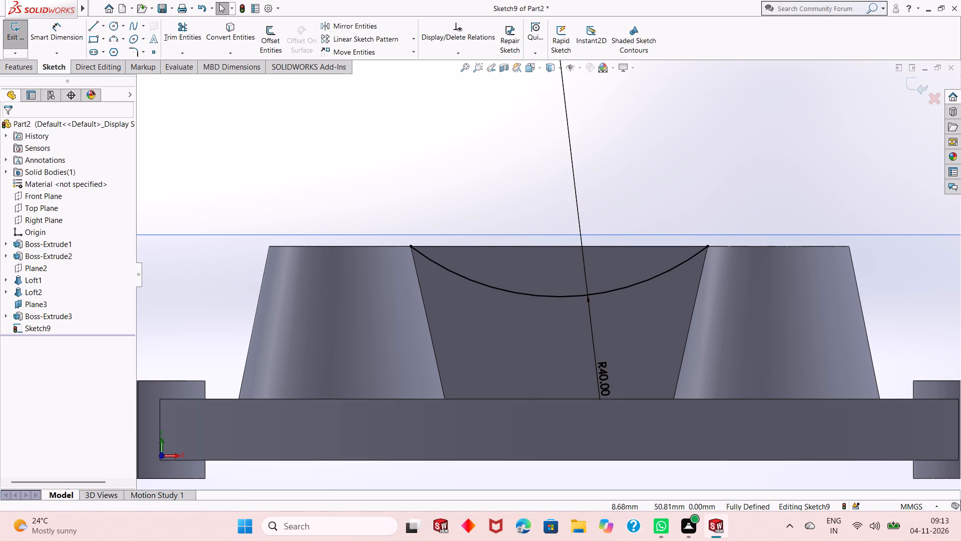
Close the arc profile with a horizontal line joining its two endpoints along the web's top edge.
click(98, 22)
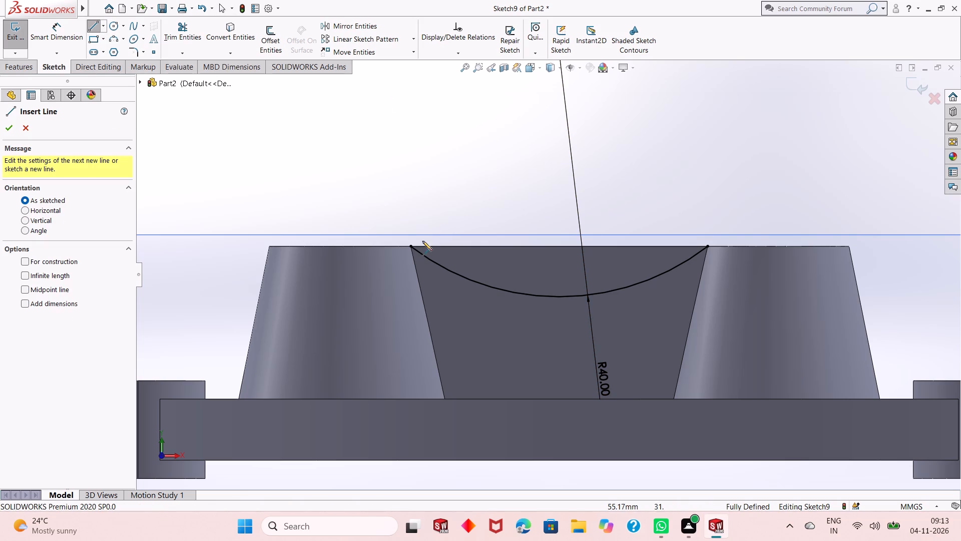
click(410, 248)
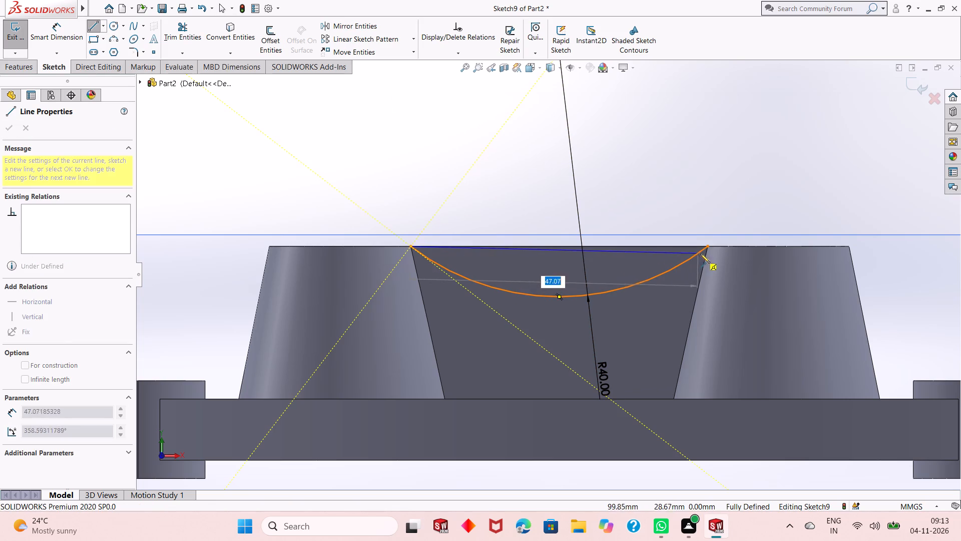
click(707, 247)
right_click(718, 141)
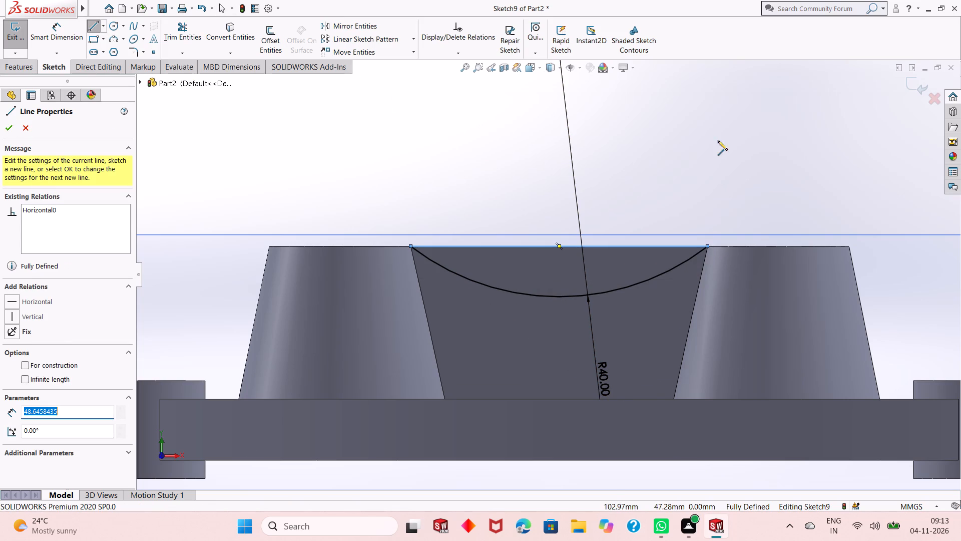
click(733, 145)
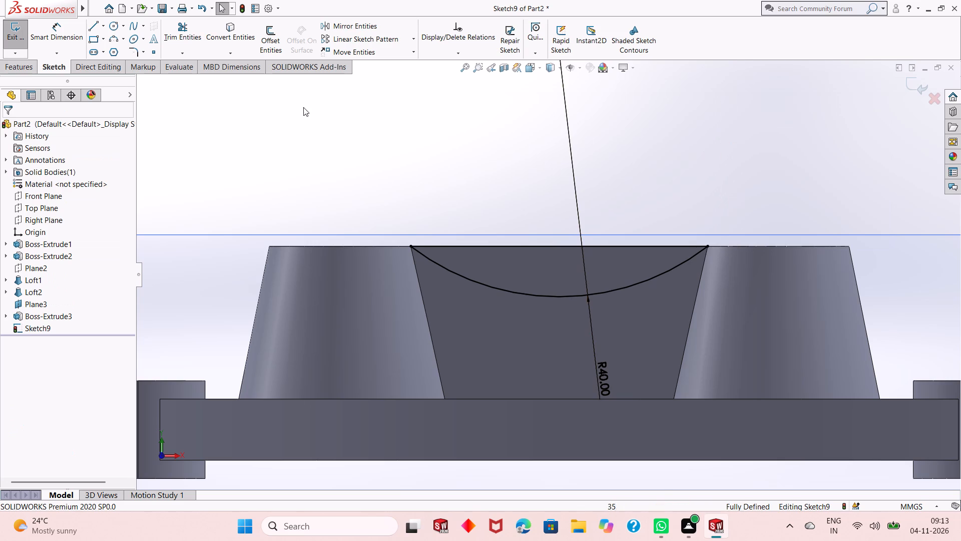
Cut the closed arc profile through the web with a Blind Extruded Cut 13 mm deep.
click(15, 65)
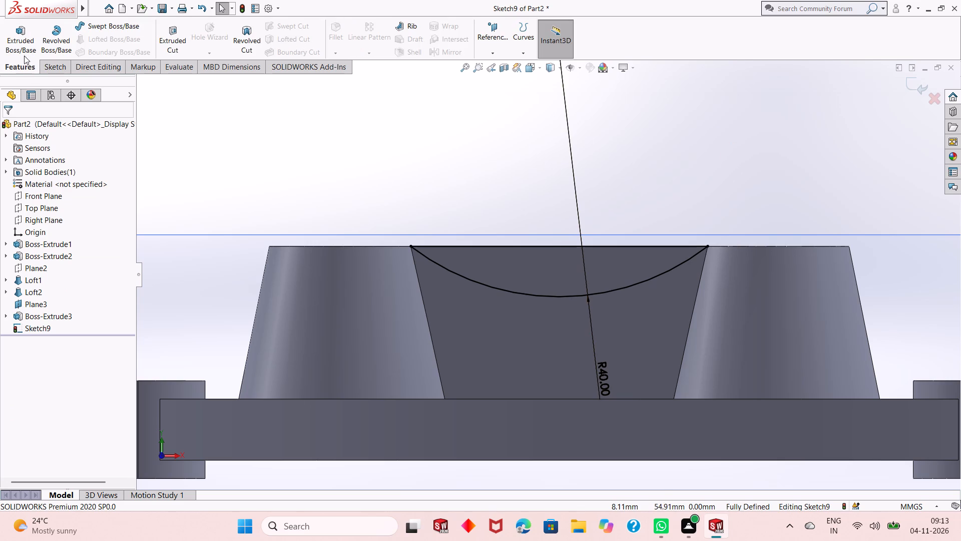
click(163, 32)
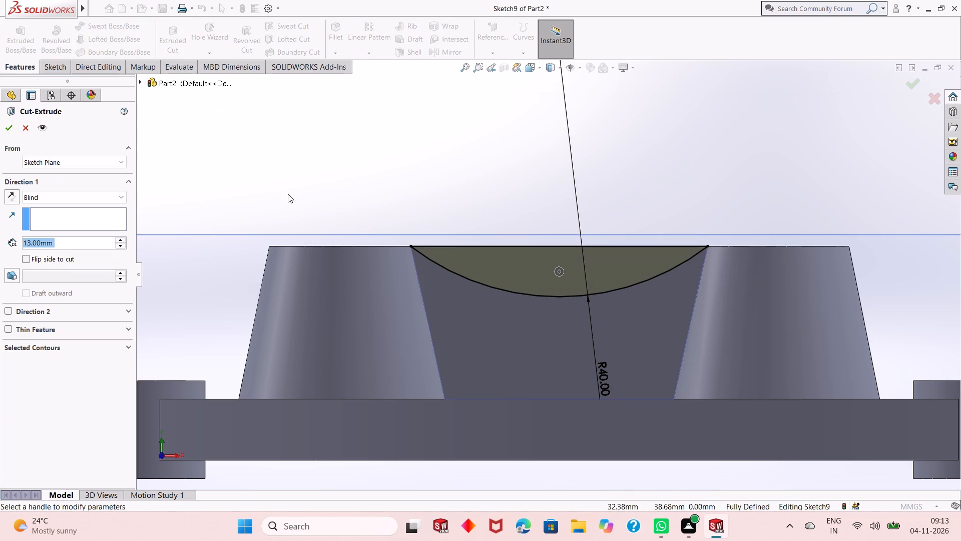
middle_drag(291, 198, 365, 231)
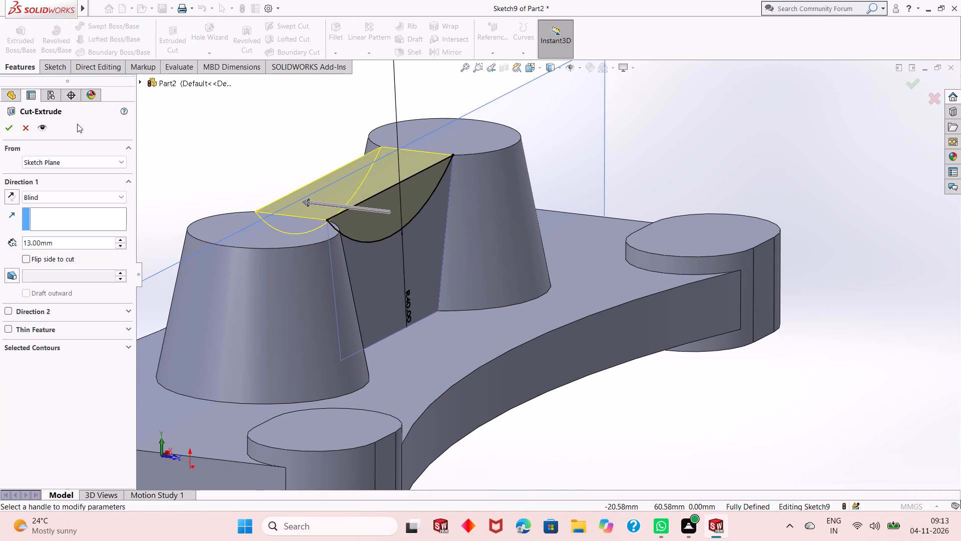
click(12, 133)
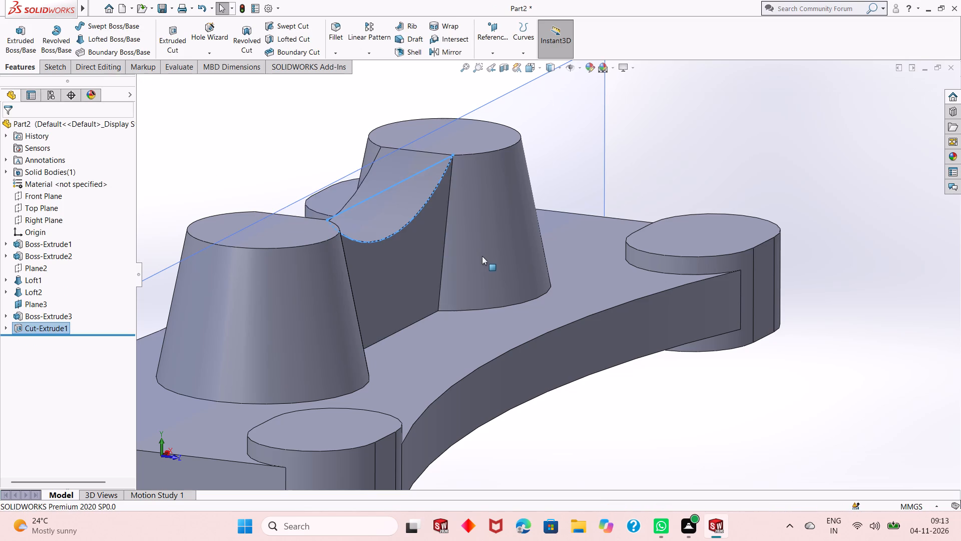
middle_drag(483, 259, 408, 285)
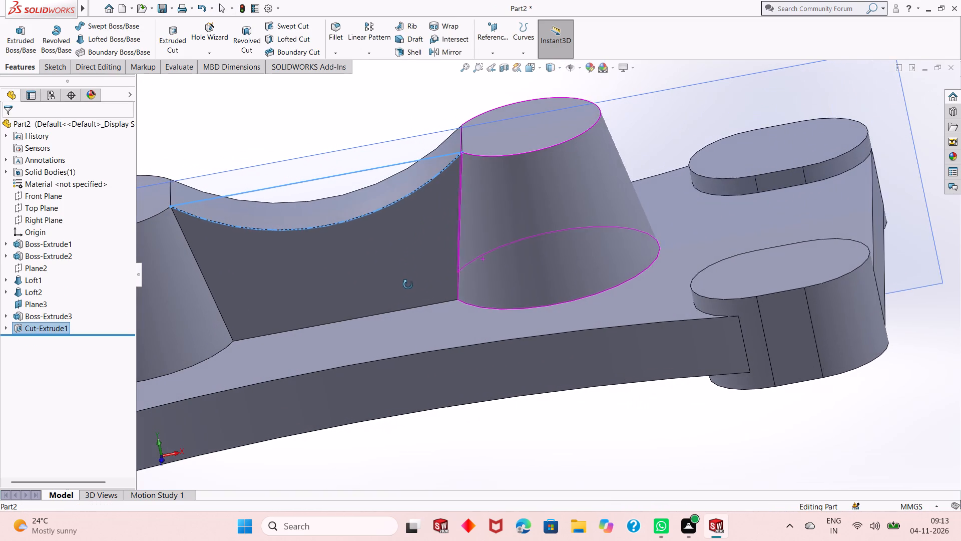
middle_drag(408, 285, 403, 287)
scroll(362, 265, up, 2)
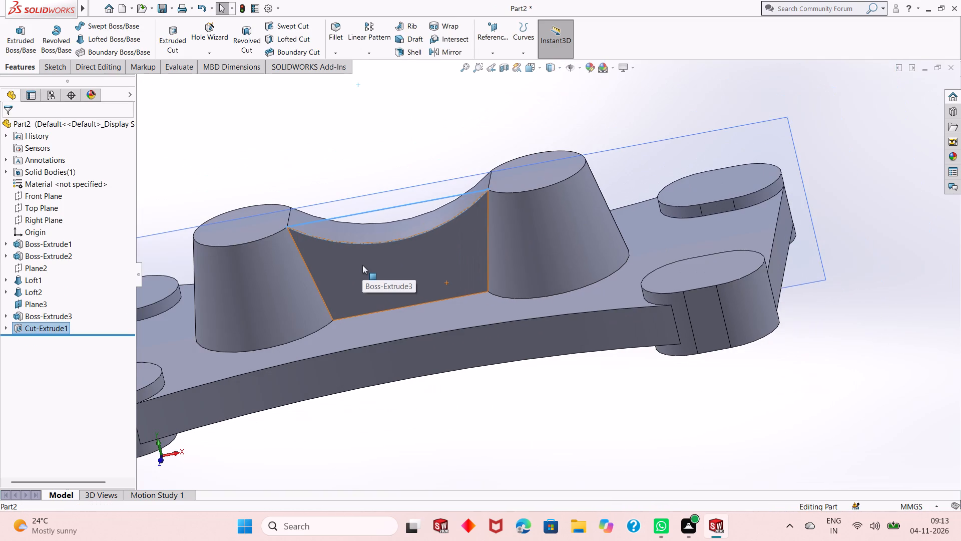
right_click(392, 138)
click(367, 153)
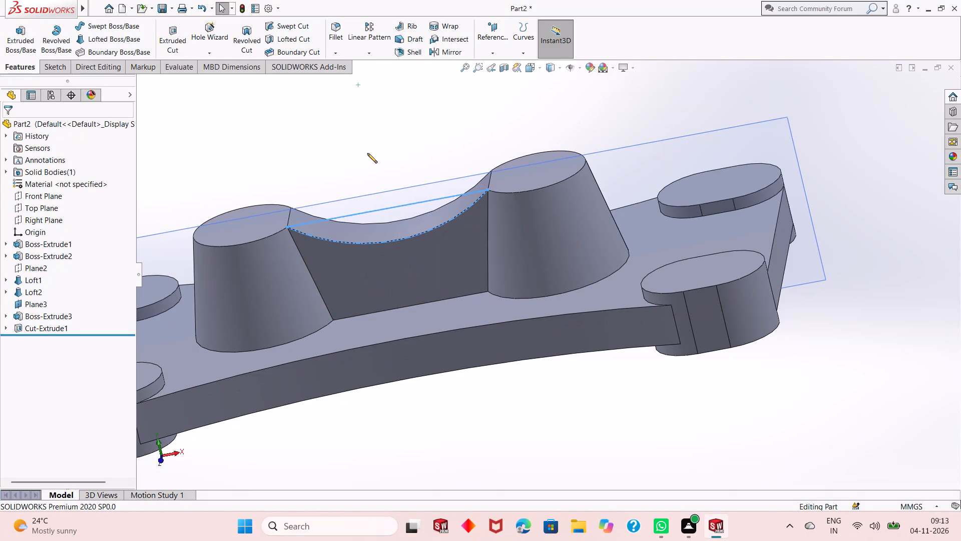
Hide Plane3, the reference plane running through the web and lofted bosses.
scroll(408, 225, up, 1)
middle_drag(423, 231, 435, 212)
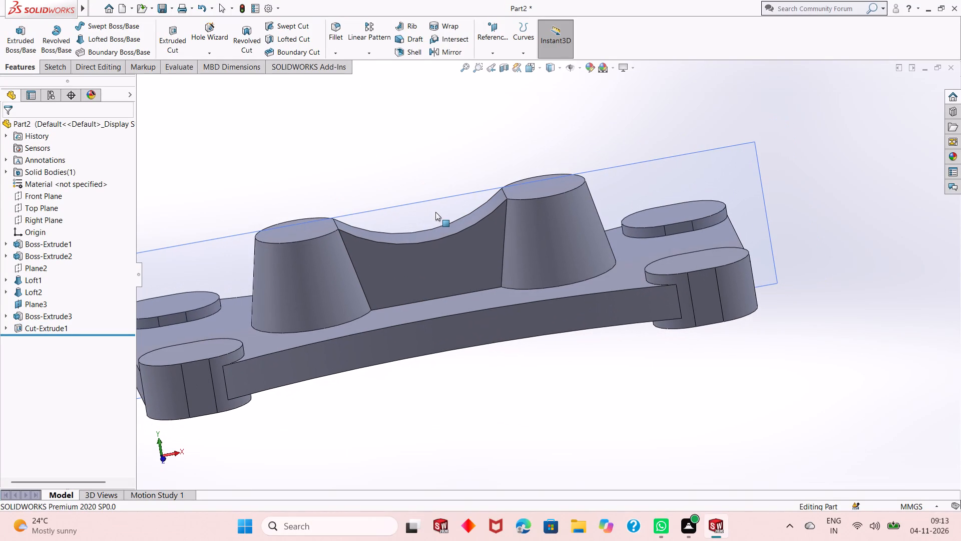
right_click(762, 199)
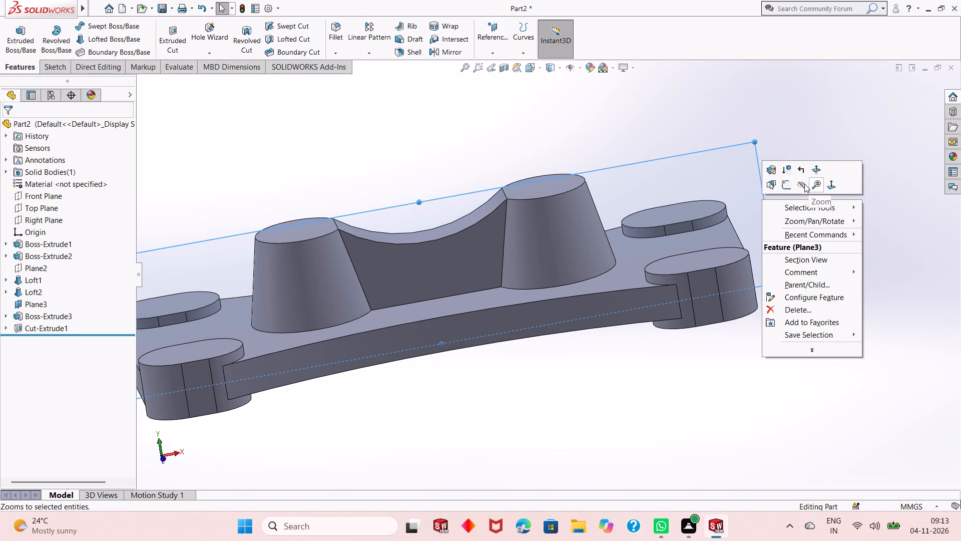
click(804, 184)
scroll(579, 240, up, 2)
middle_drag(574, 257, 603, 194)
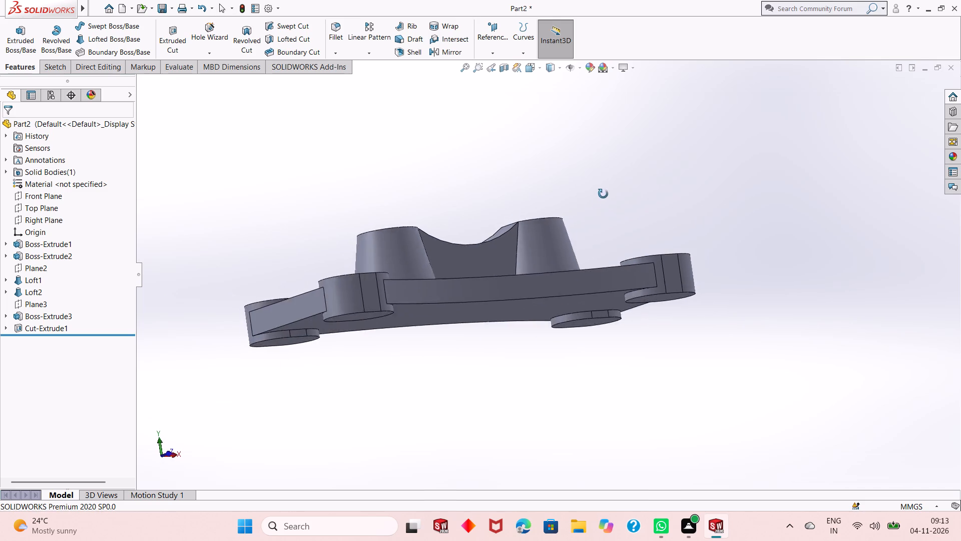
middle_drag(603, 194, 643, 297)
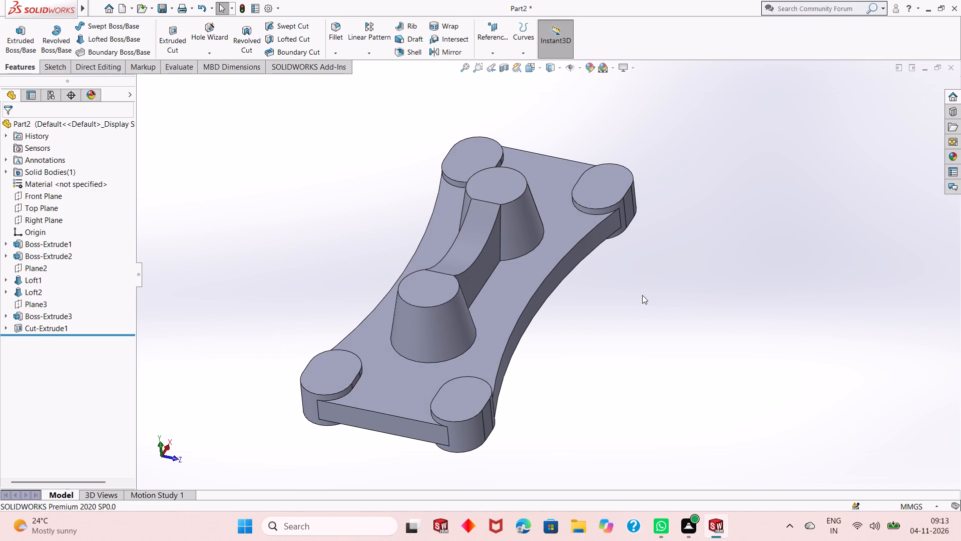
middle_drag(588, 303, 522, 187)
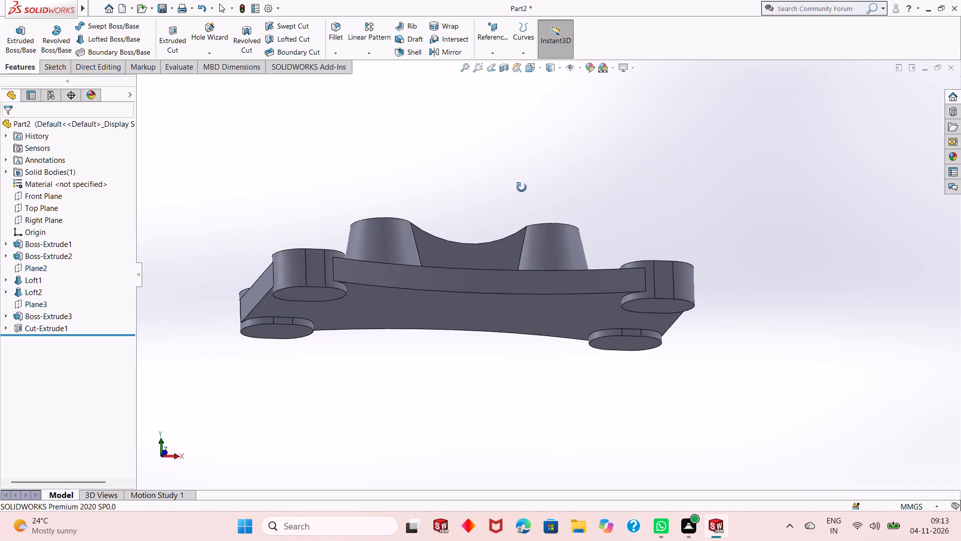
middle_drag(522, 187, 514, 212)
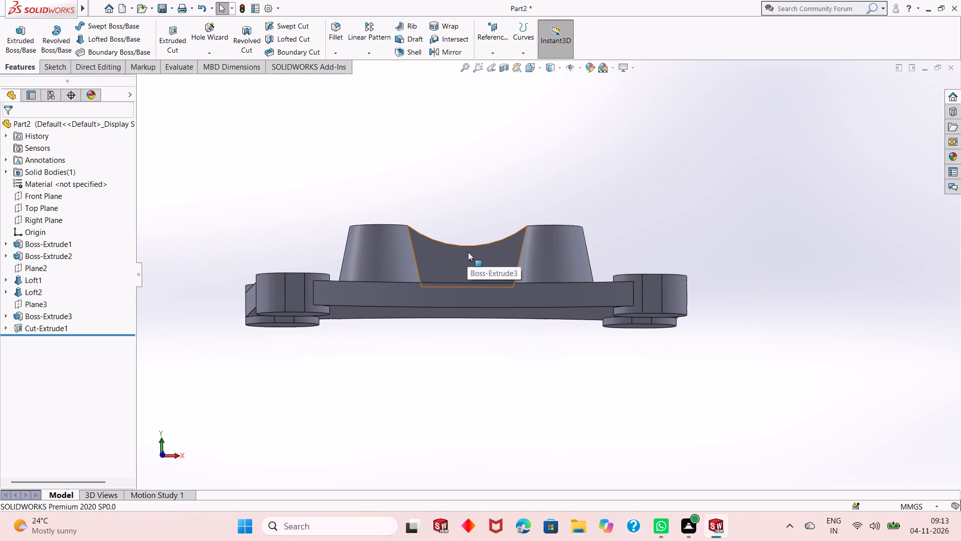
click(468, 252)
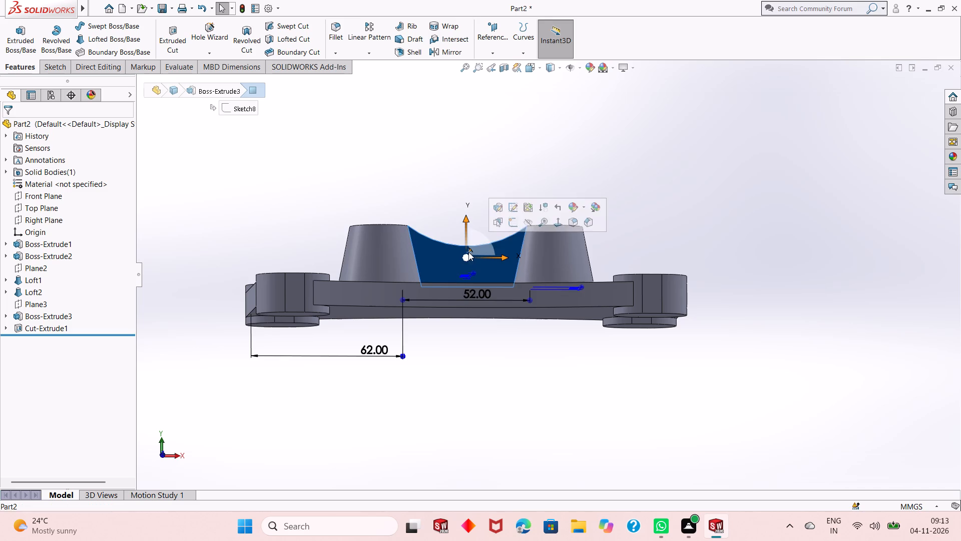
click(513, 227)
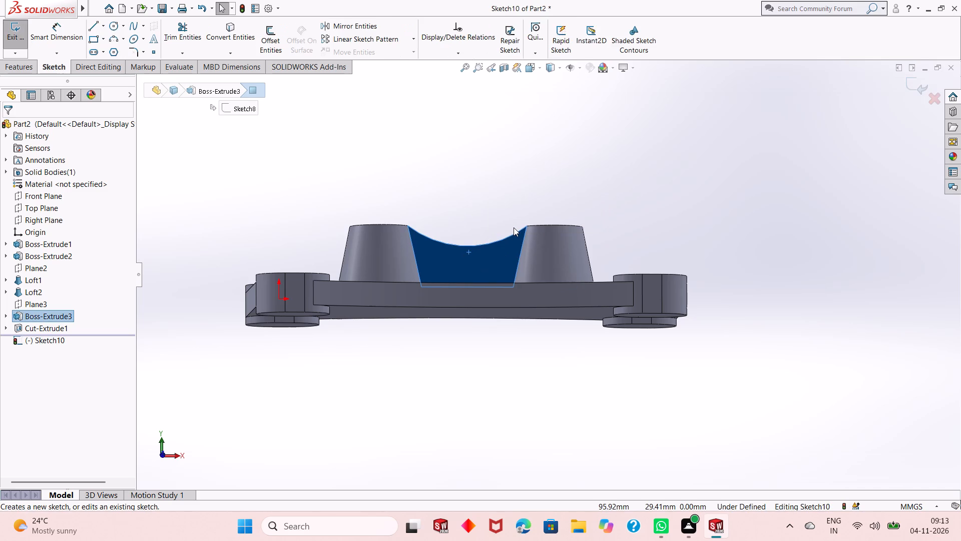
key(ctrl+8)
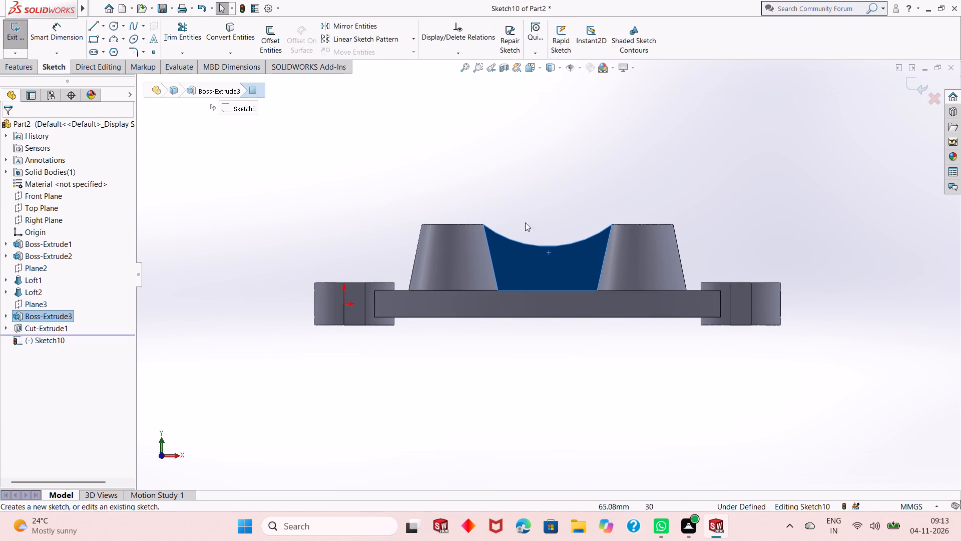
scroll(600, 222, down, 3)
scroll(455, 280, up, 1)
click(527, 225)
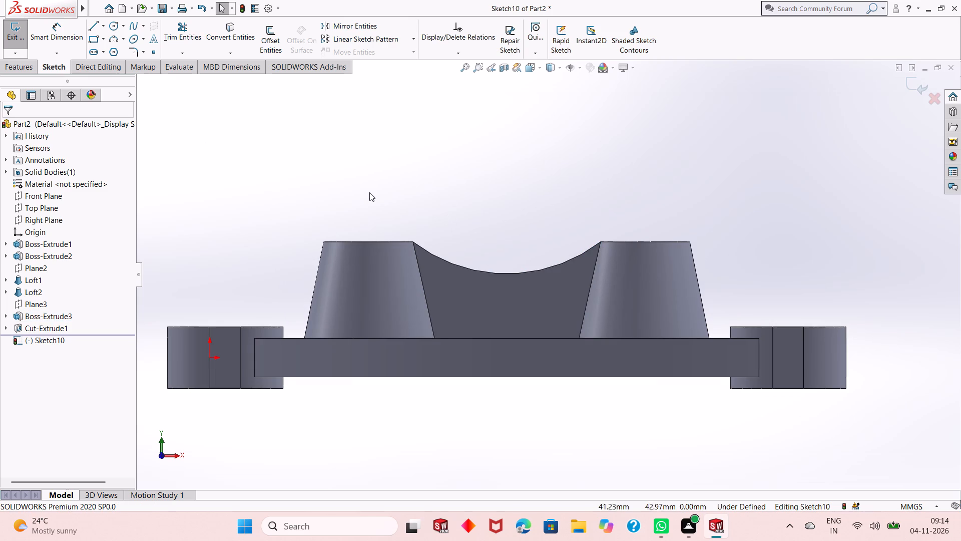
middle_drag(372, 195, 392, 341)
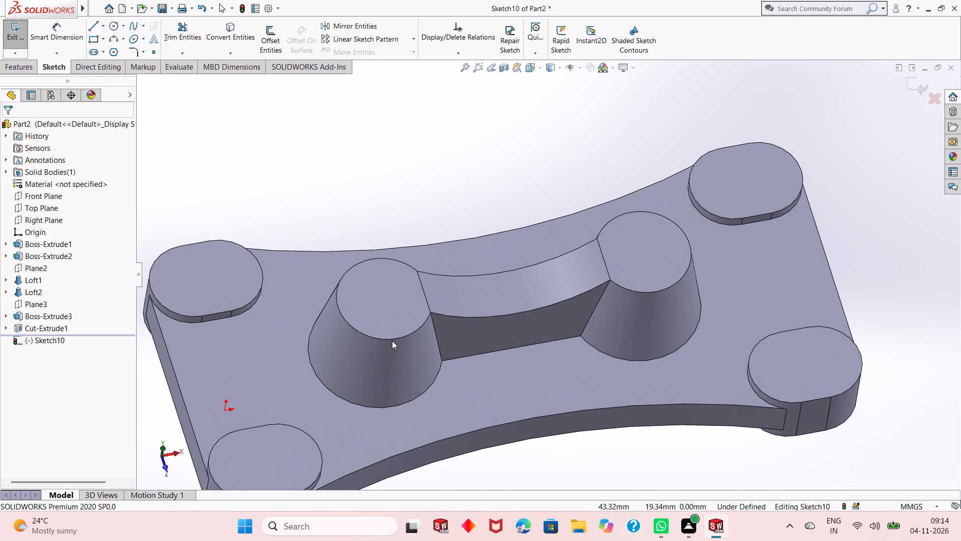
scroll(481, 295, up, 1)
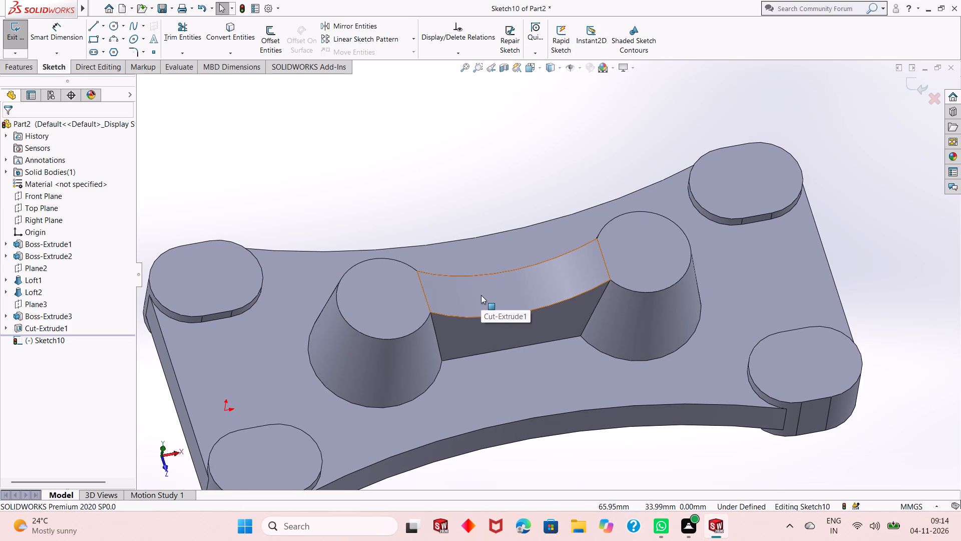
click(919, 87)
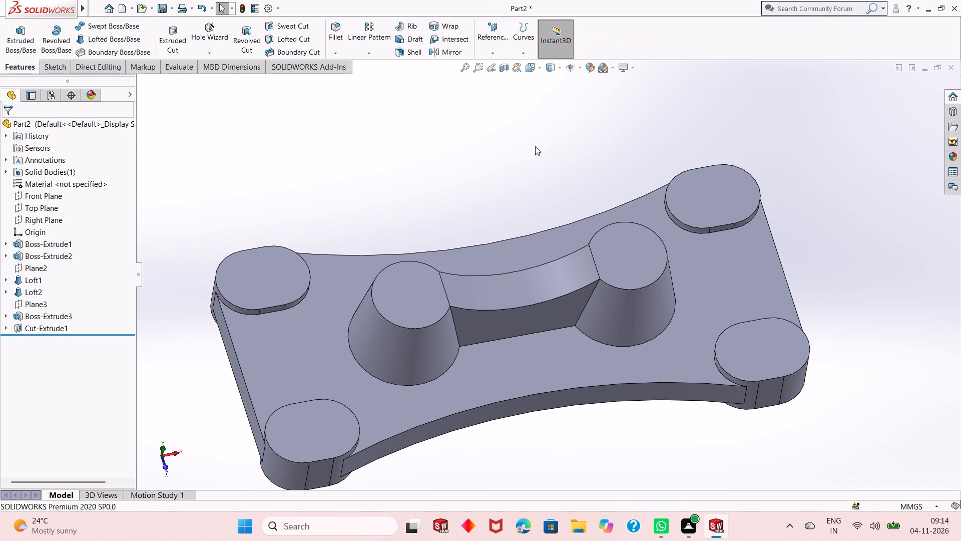
Edit the web's mid-plane extrusion between the lofted bosses and set its depth to 10 mm.
click(45, 320)
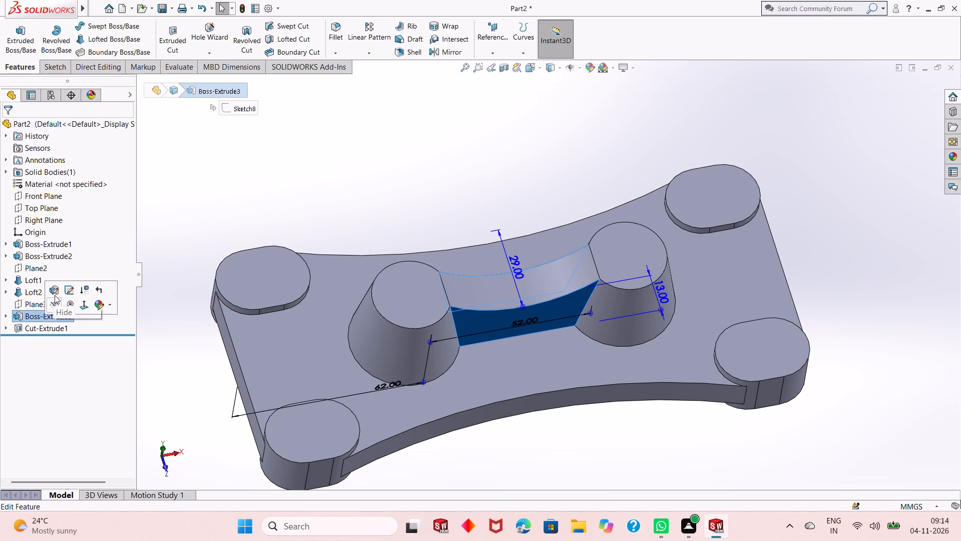
click(55, 295)
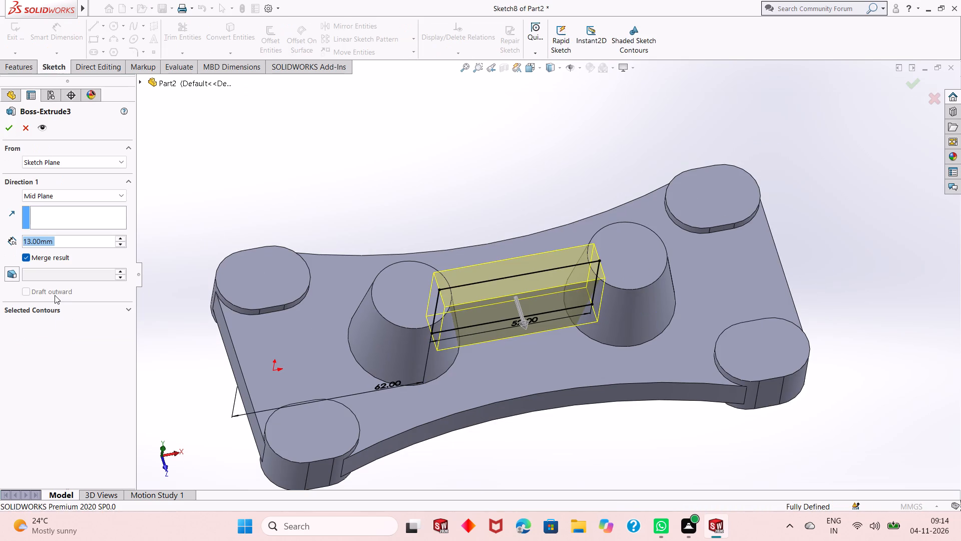
text(10)
key(Return)
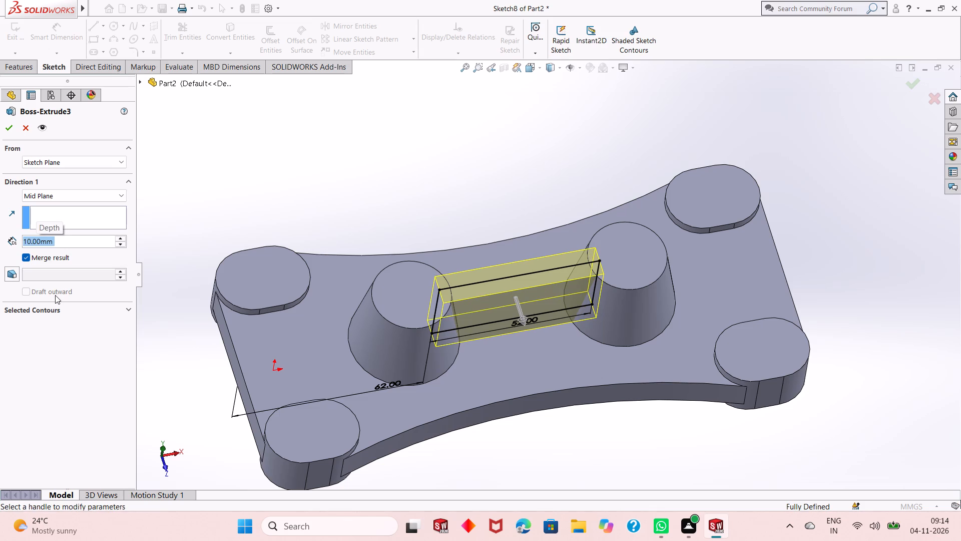
click(8, 129)
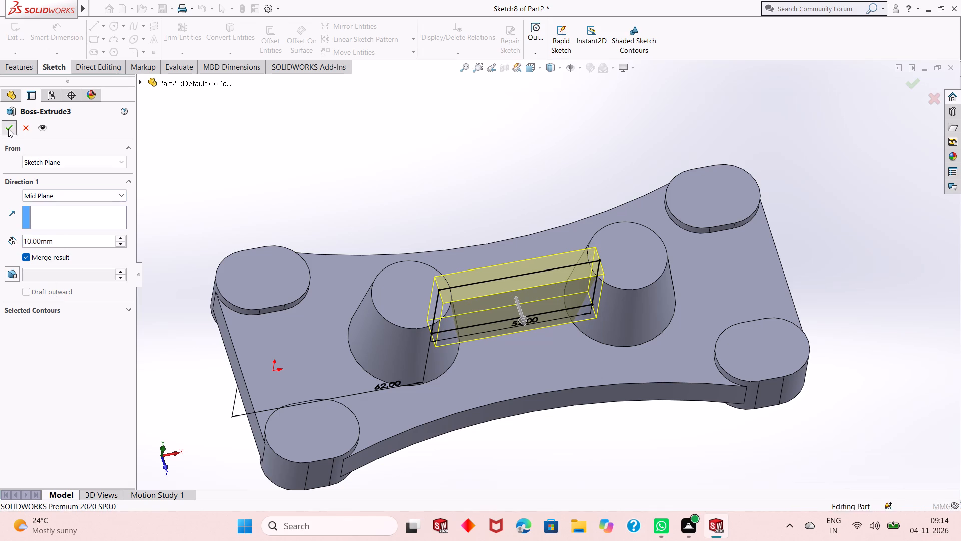
Start a sketch on the web's front face and draw a rectangle about 12 mm wide, standing on the plate's top edge below the concave arc.
middle_drag(377, 346, 371, 243)
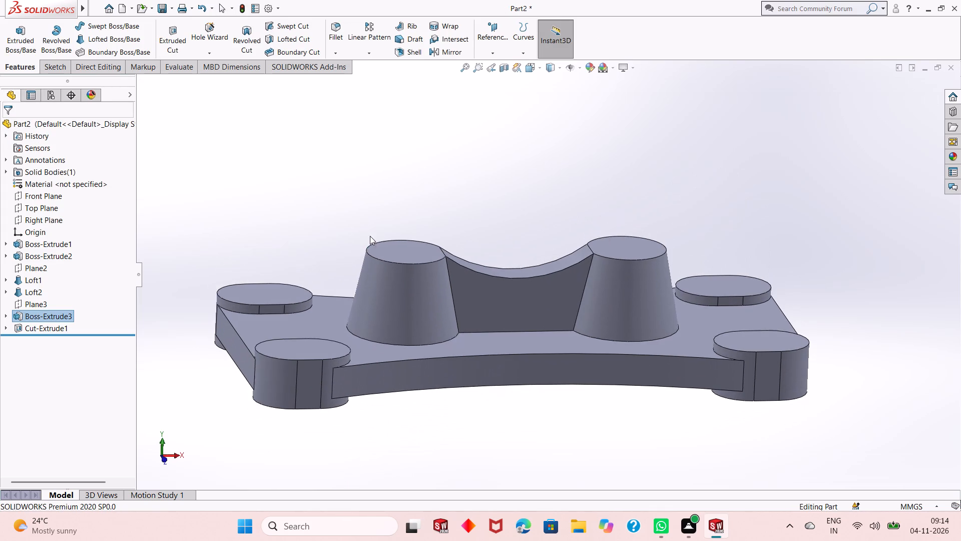
click(496, 286)
click(540, 259)
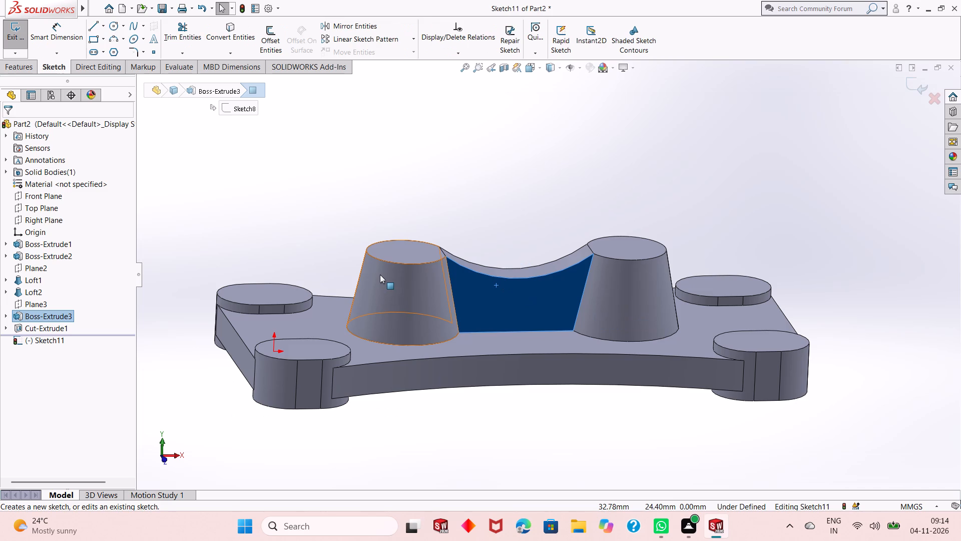
key(ctrl+8)
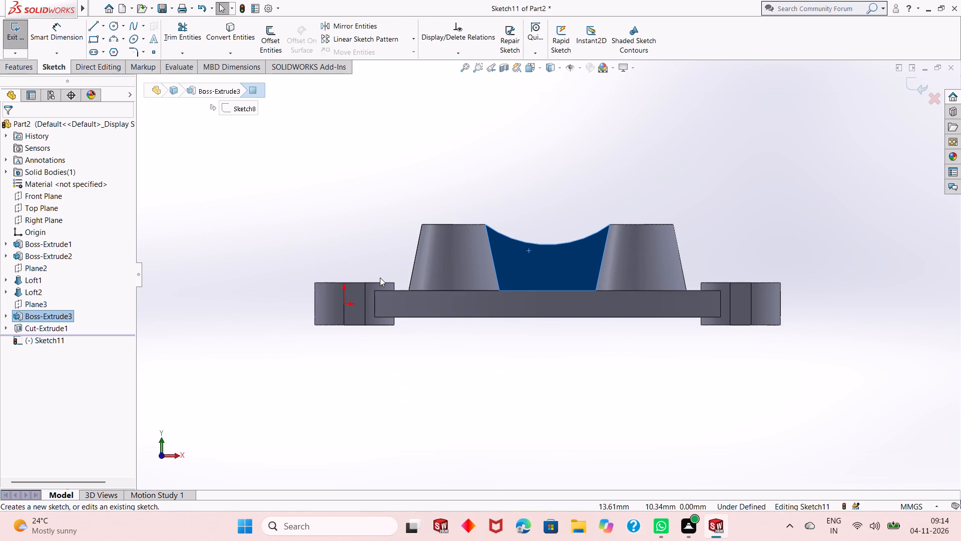
scroll(590, 227, down, 5)
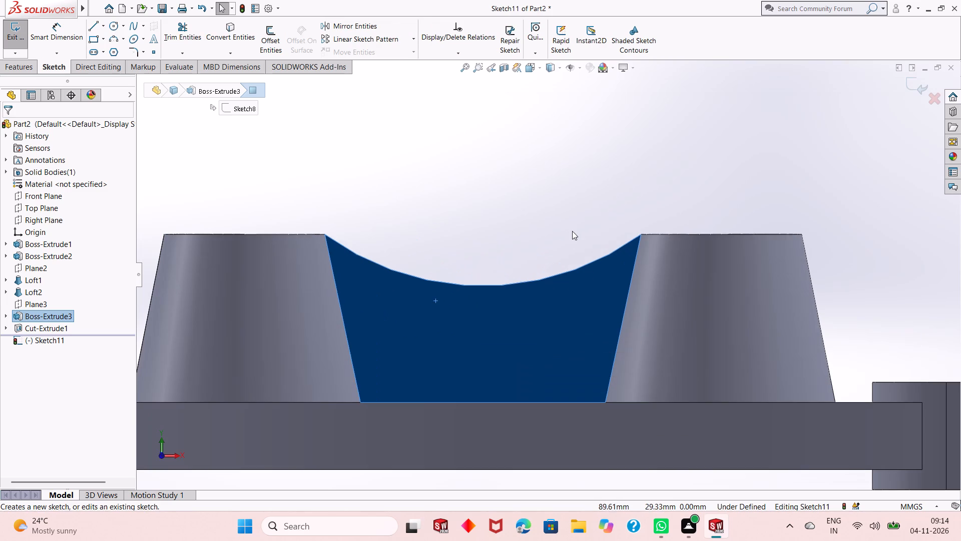
click(550, 230)
scroll(485, 330, up, 1)
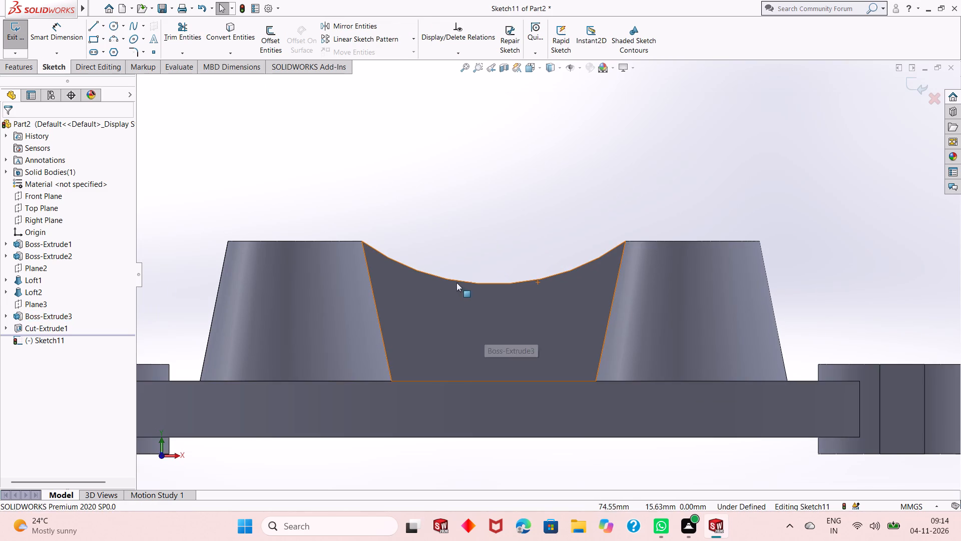
click(96, 41)
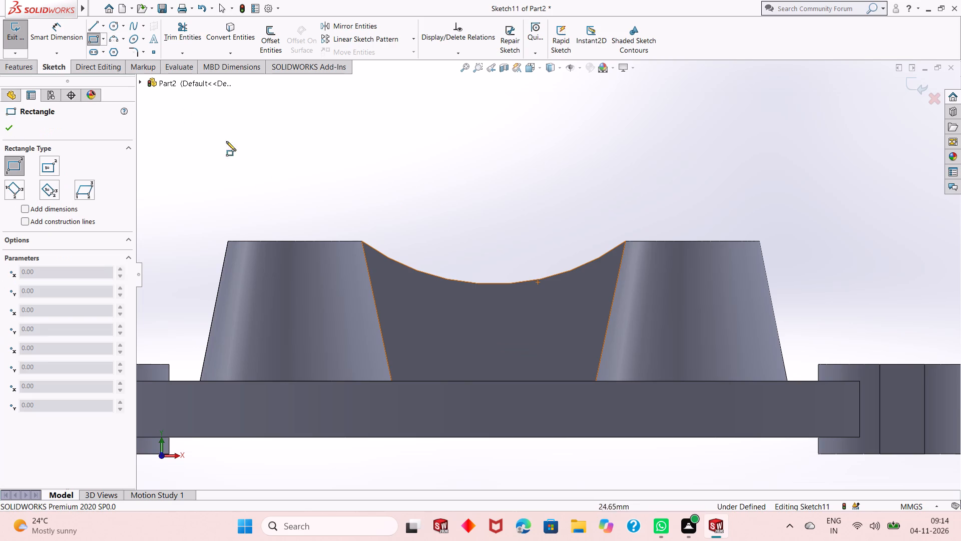
click(450, 289)
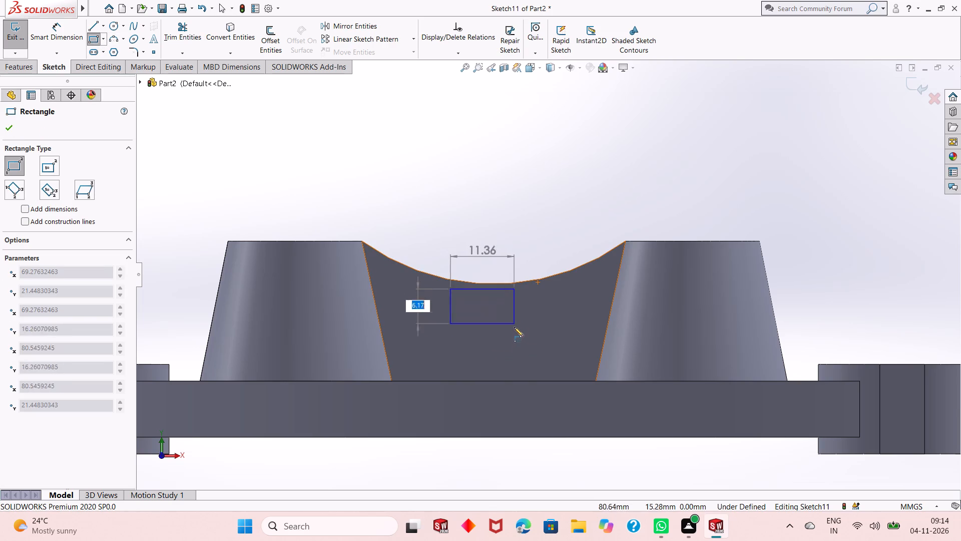
click(517, 381)
right_click(542, 182)
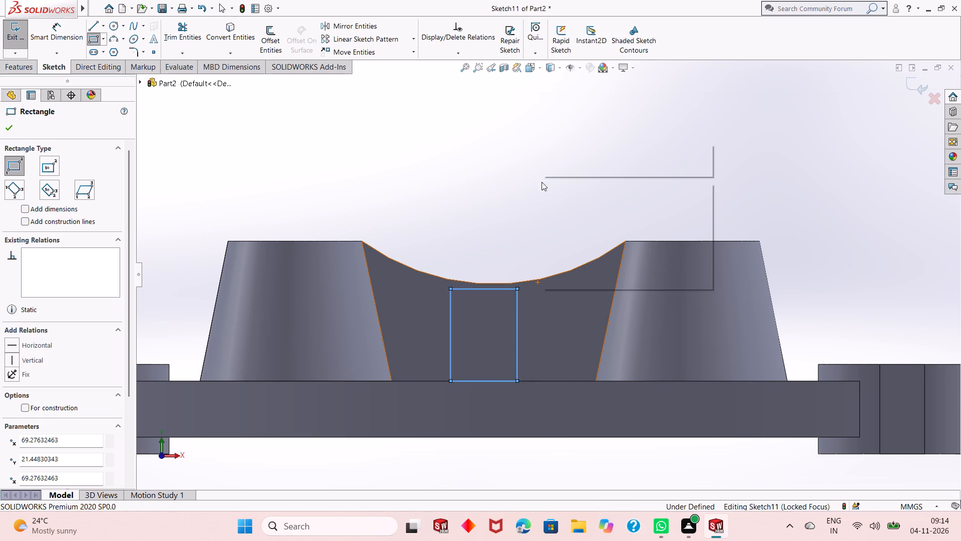
click(556, 185)
Dimension the width of the rectangle's bottom line as 10 mm.
click(66, 39)
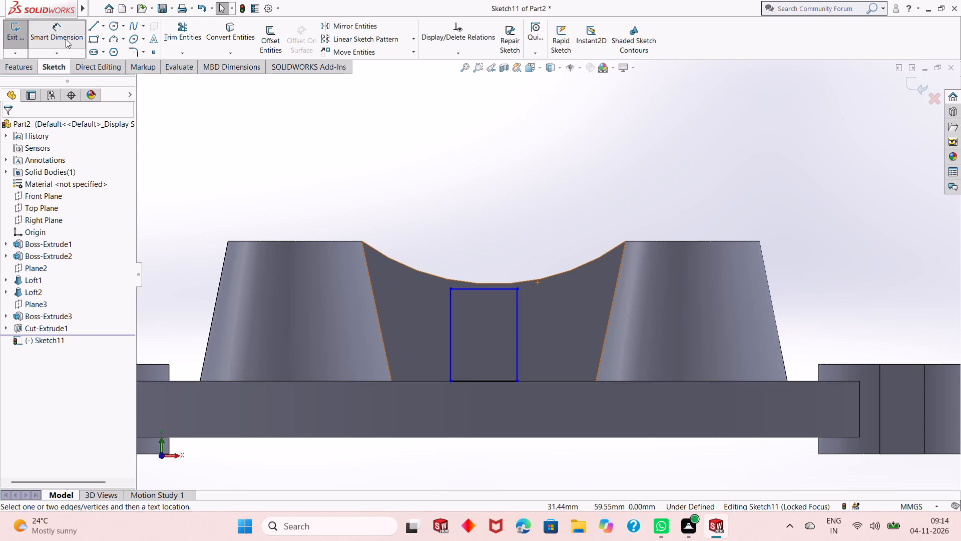
click(498, 383)
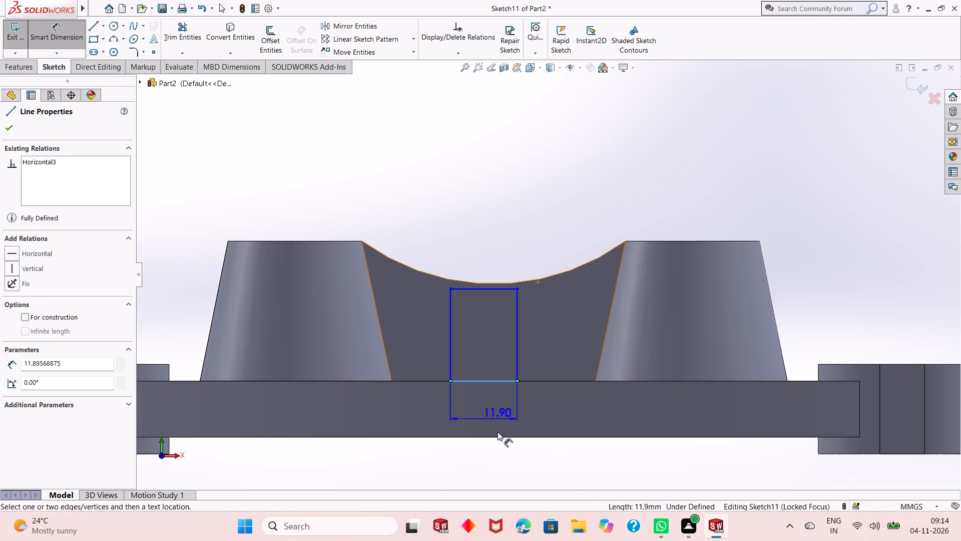
click(498, 451)
text(10)
key(Return)
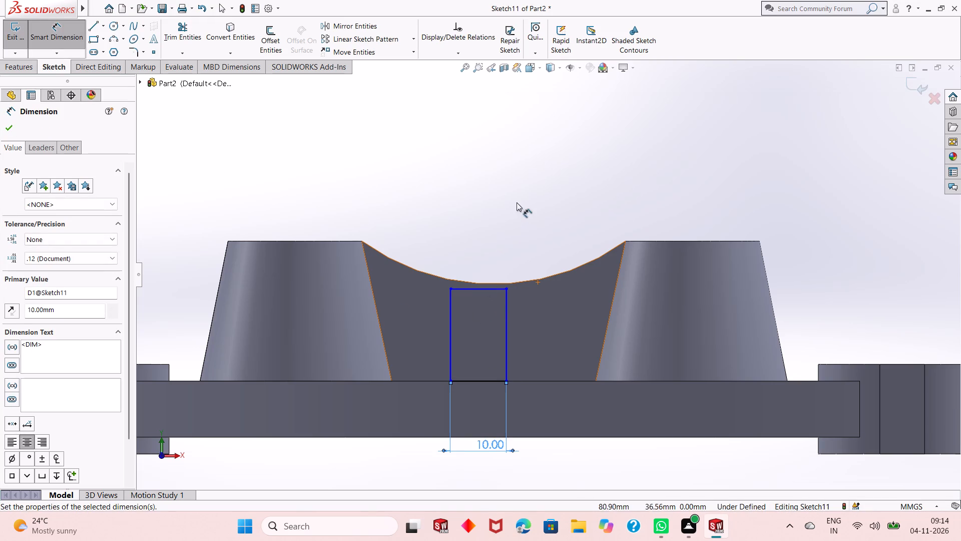
right_click(521, 222)
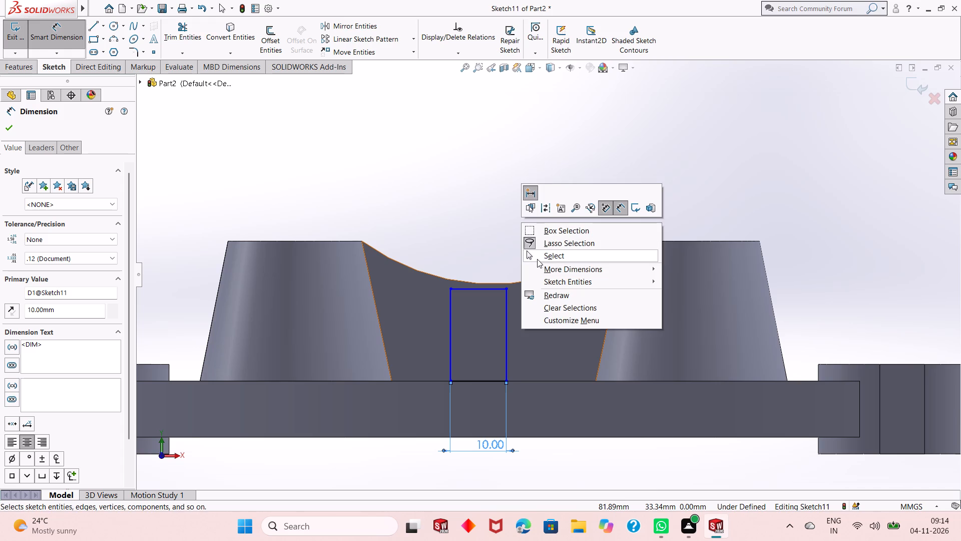
click(540, 257)
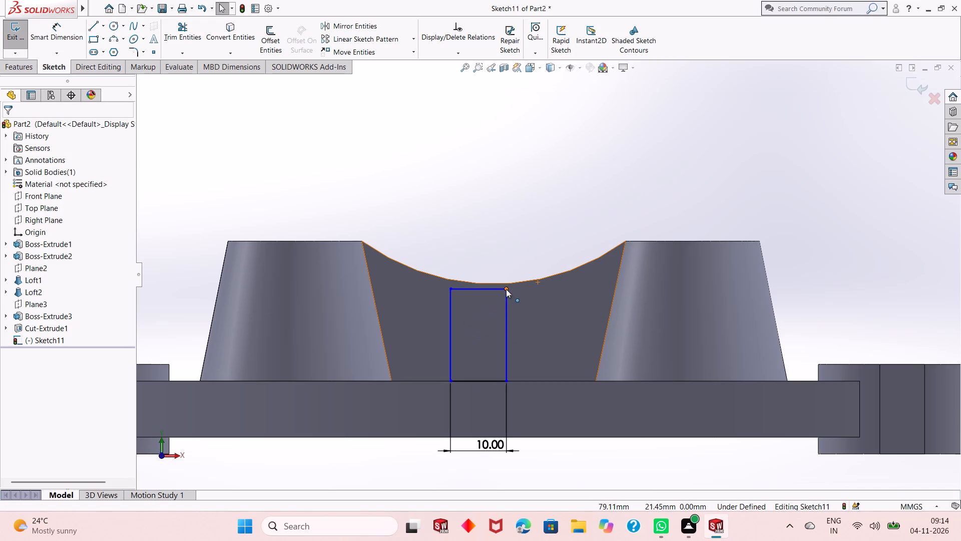
Centre the rectangle by adding a Vertical relation between its bottom line's midpoint and the midpoint of the plate's lower edge.
click(478, 381)
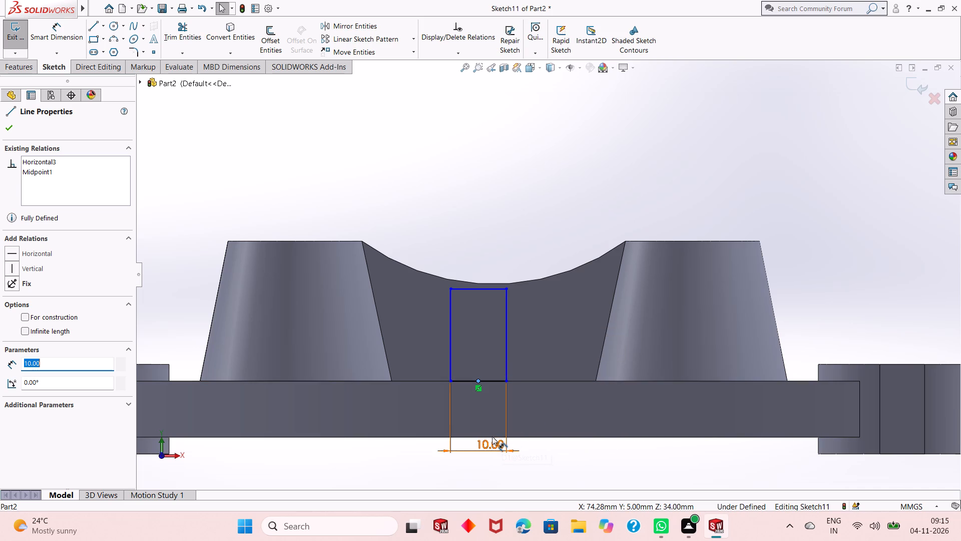
drag(496, 448, 414, 465)
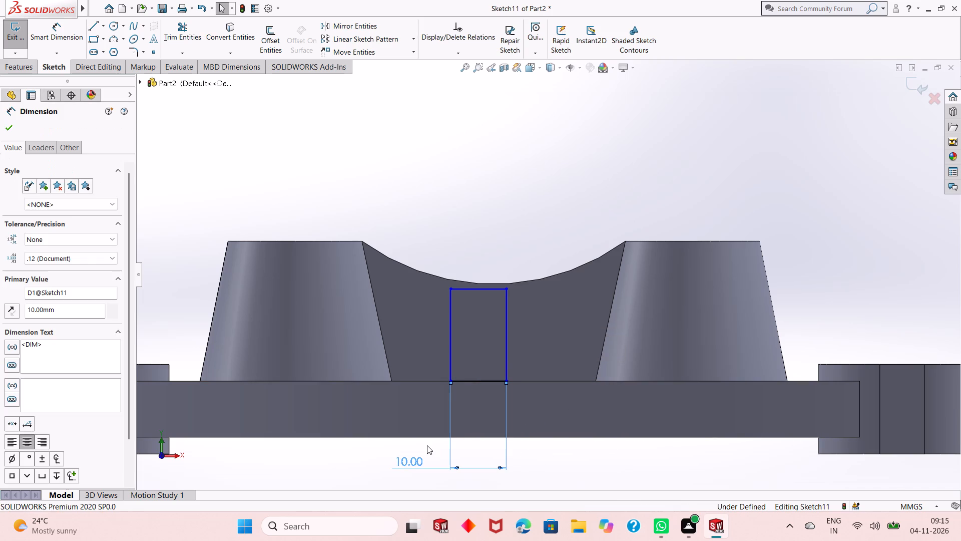
key(Escape)
key(Escape)
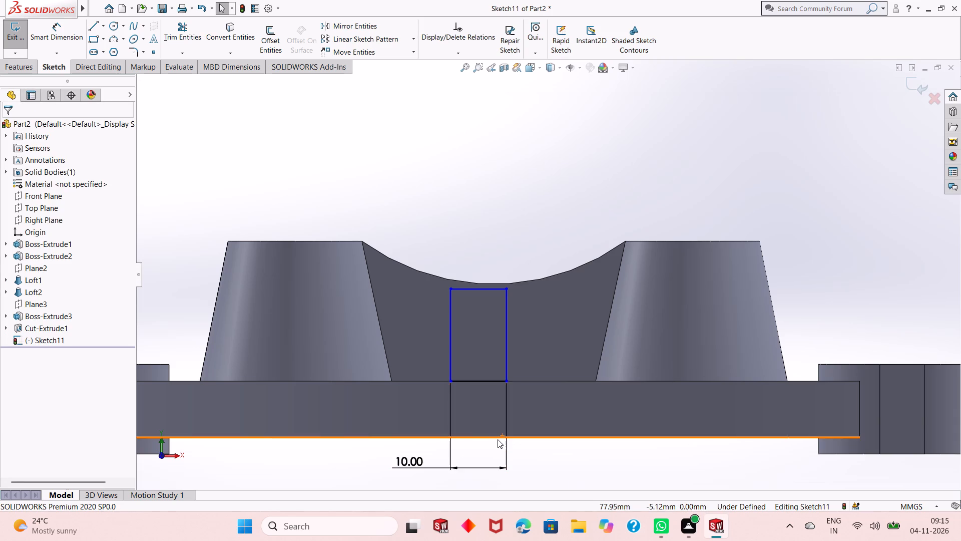
click(493, 438)
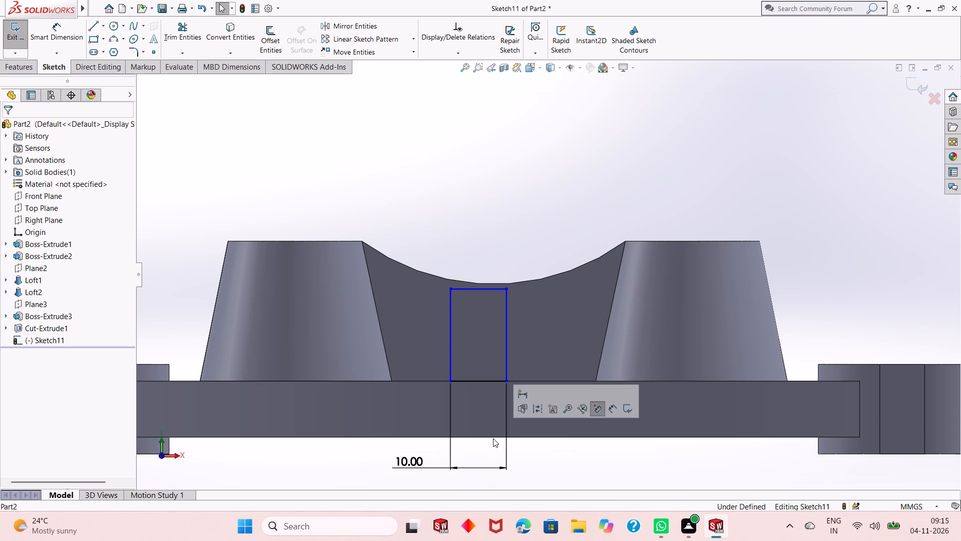
ctrl+click(478, 381)
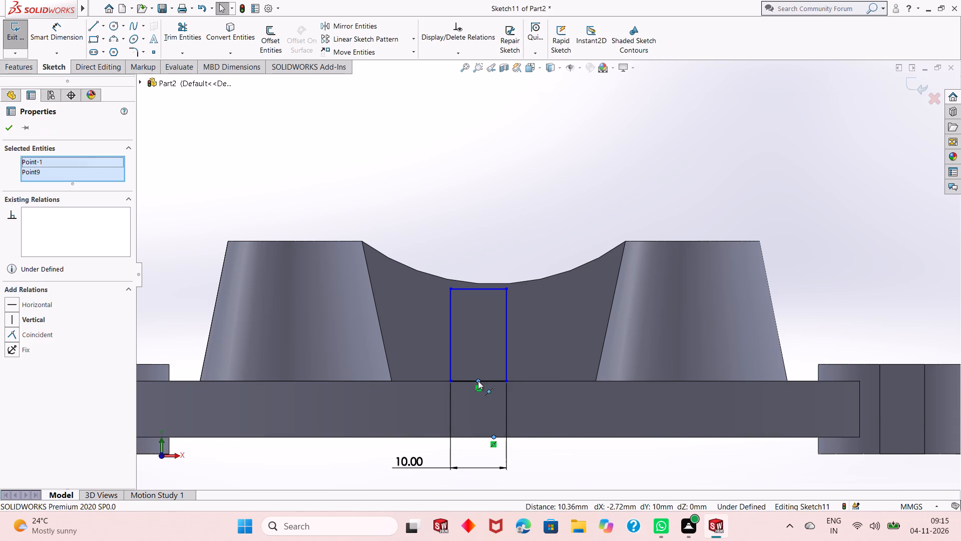
click(523, 336)
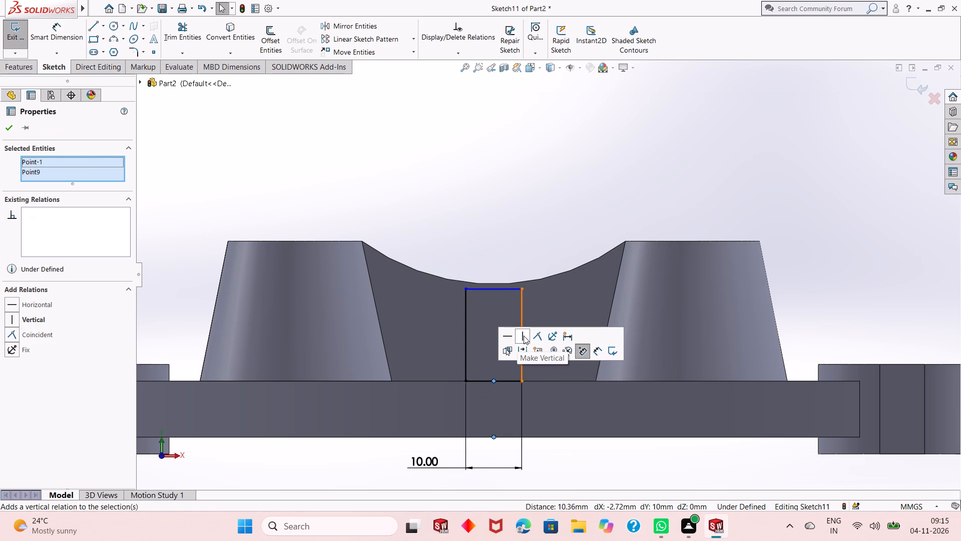
right_click(578, 175)
click(553, 196)
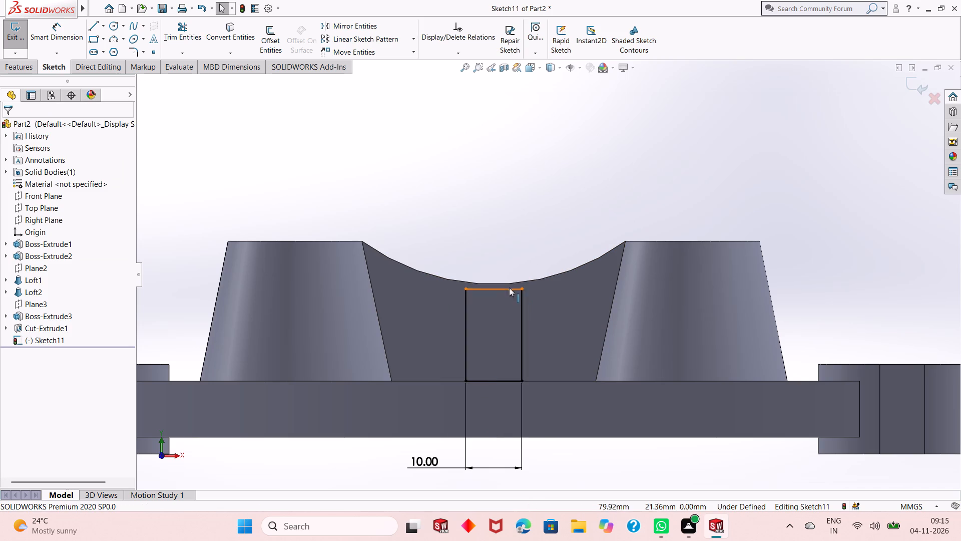
Make the rectangle's upper corner coincident with the web's concave arc edge.
scroll(509, 287, down, 3)
click(539, 290)
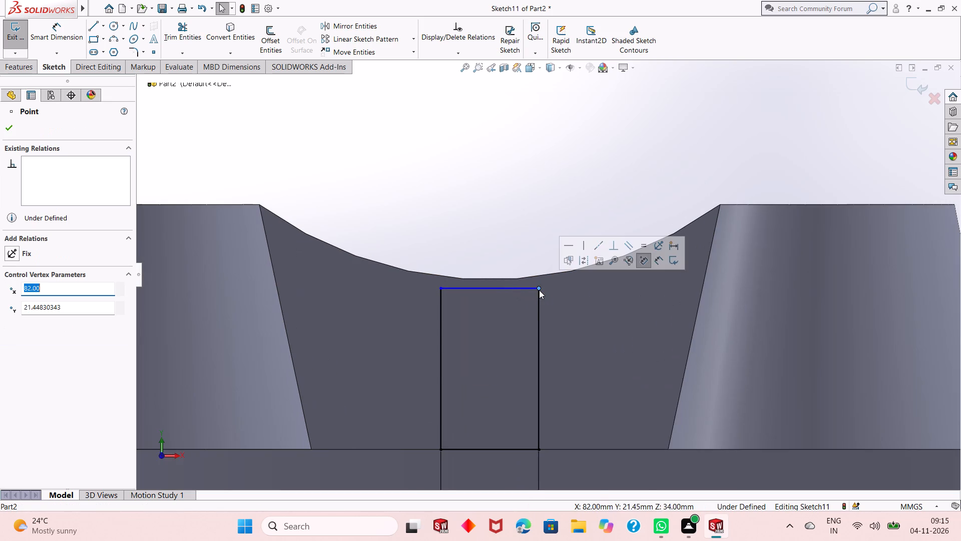
ctrl+click(545, 276)
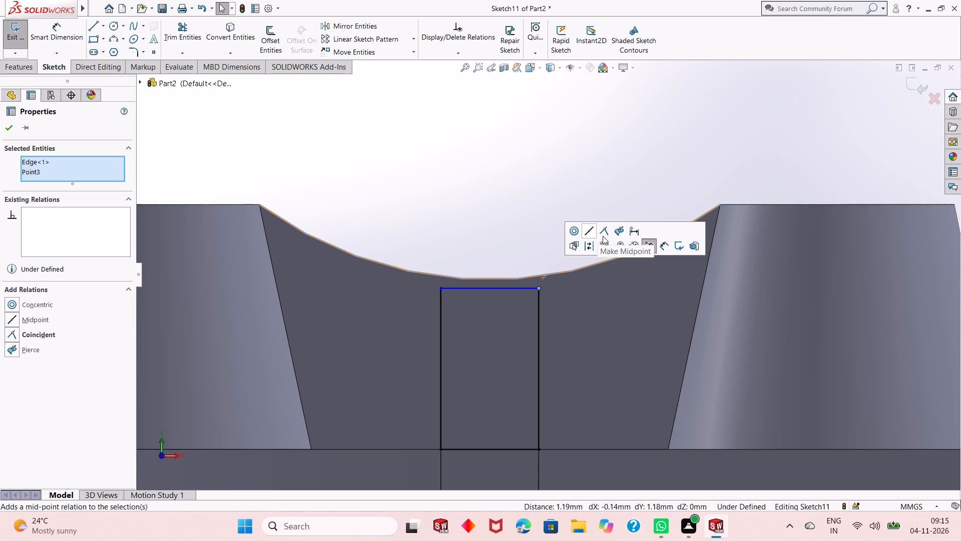
click(603, 236)
click(519, 224)
scroll(520, 245, up, 1)
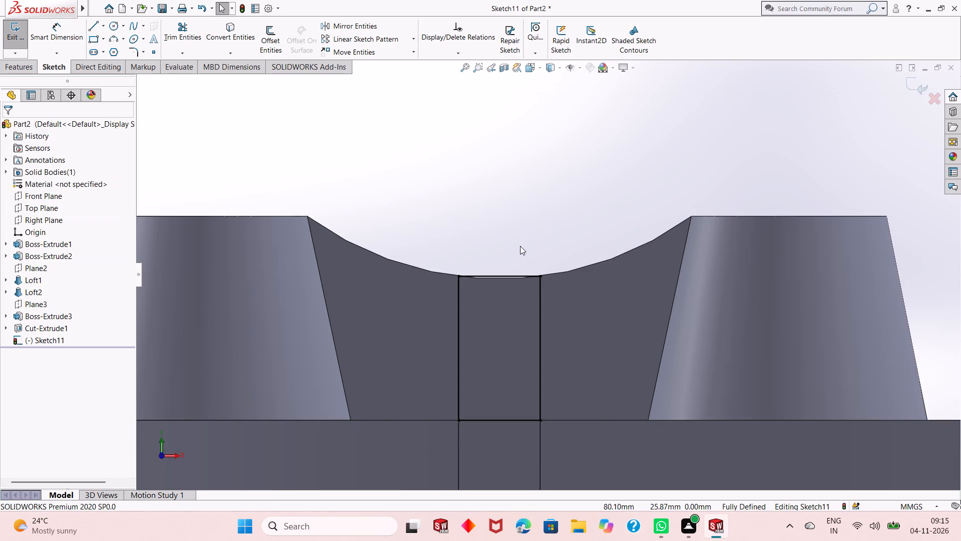
Extrude the 10 mm wide rectangle from the web as a boss, using Up To Surface ending at the plate's concave side face.
middle_drag(520, 267, 553, 332)
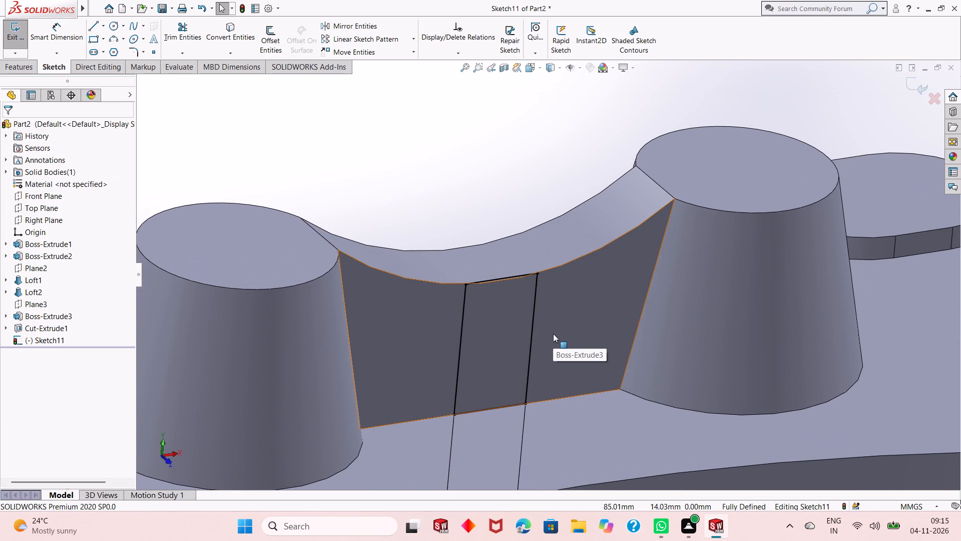
scroll(464, 365, up, 3)
middle_drag(525, 421, 557, 360)
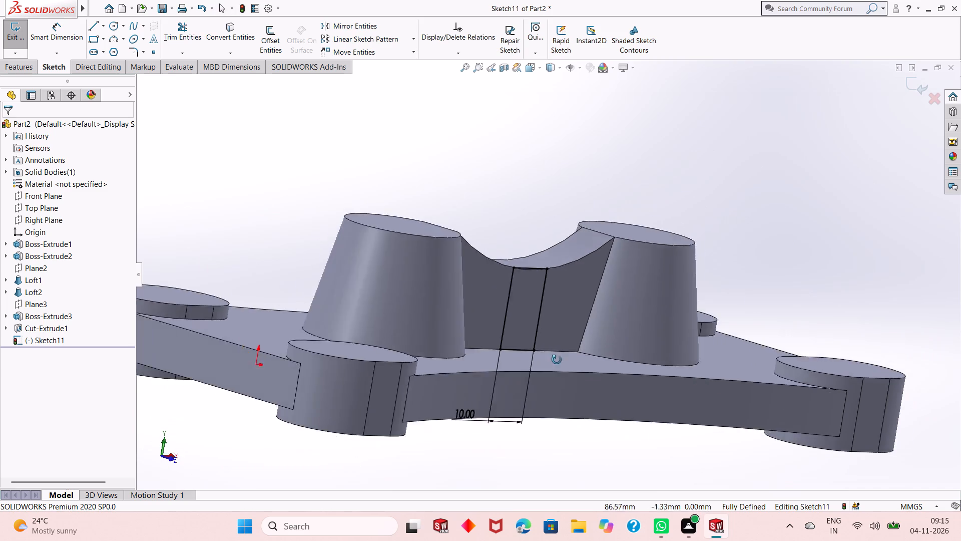
middle_drag(557, 360, 571, 478)
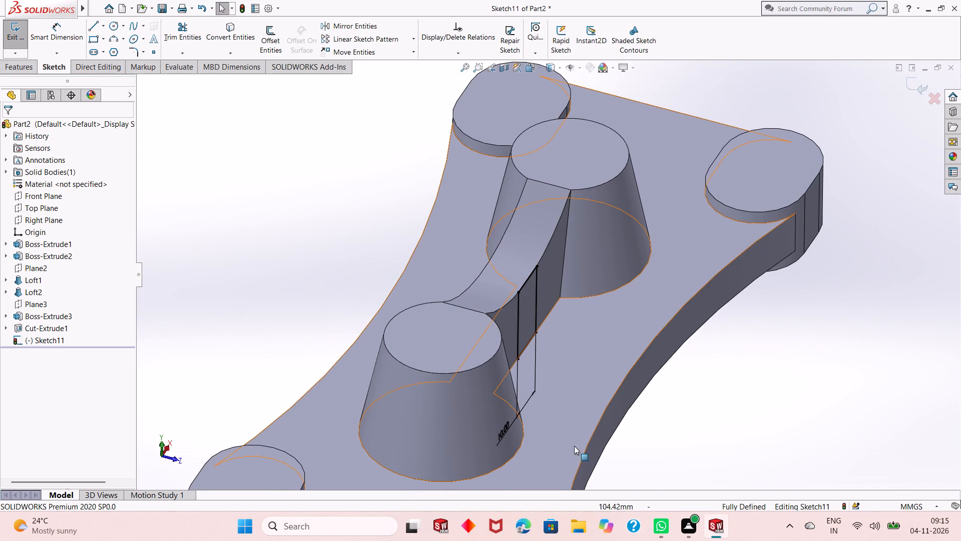
click(24, 67)
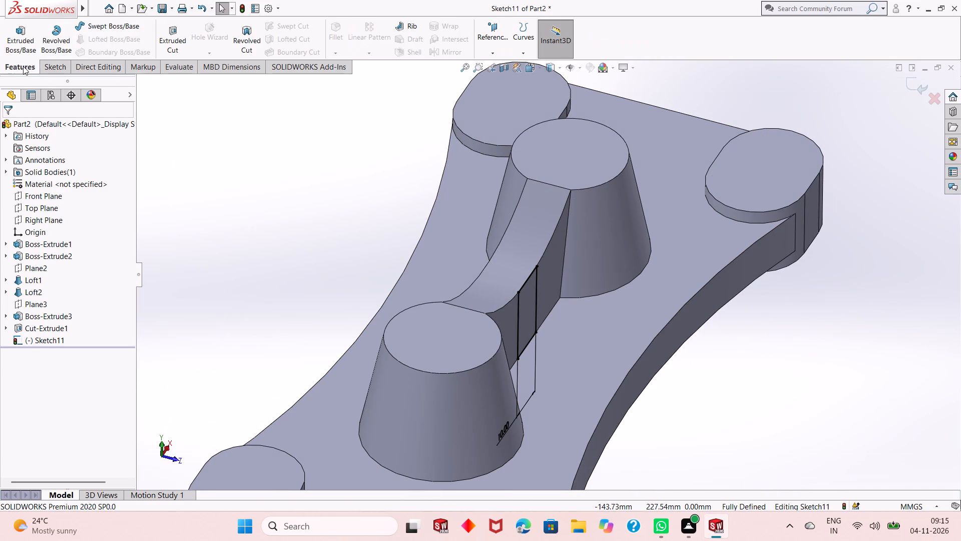
click(29, 44)
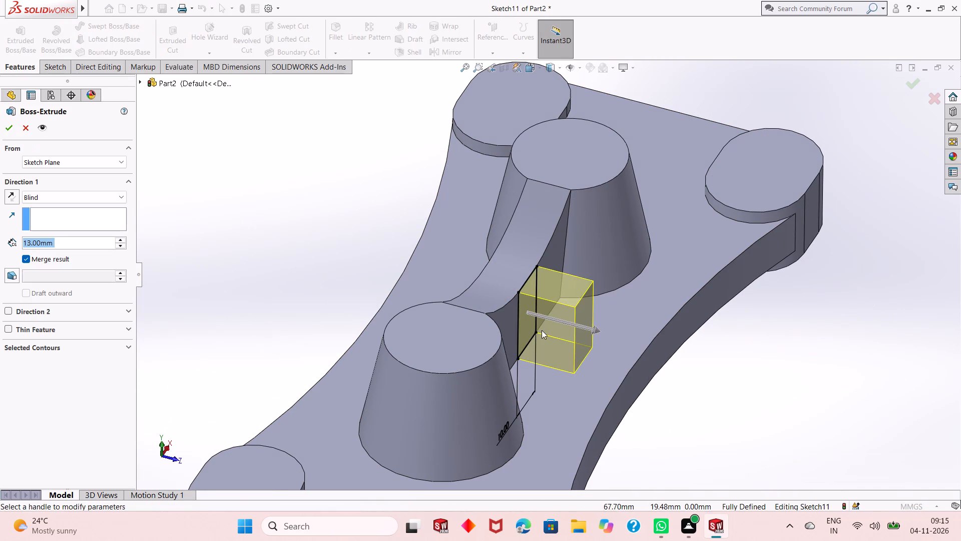
click(68, 189)
click(69, 193)
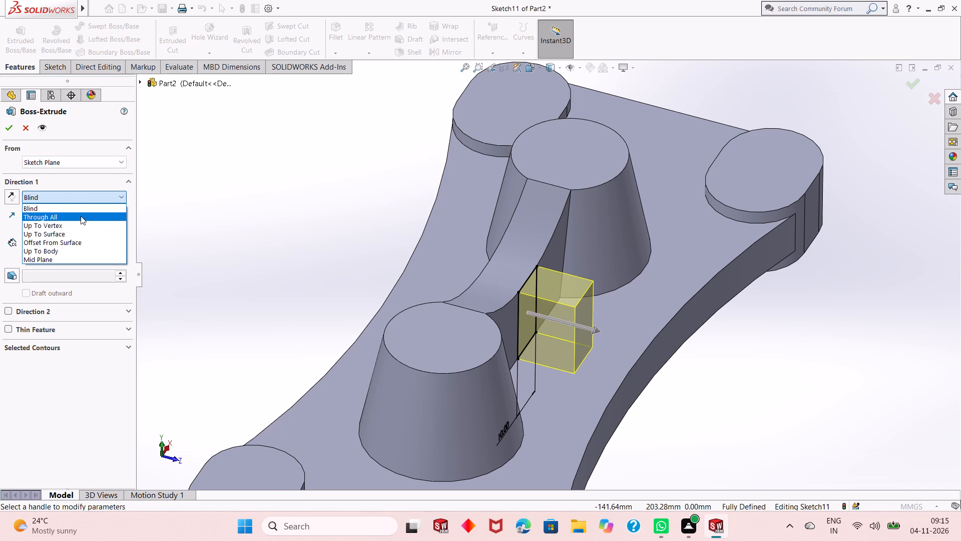
click(81, 236)
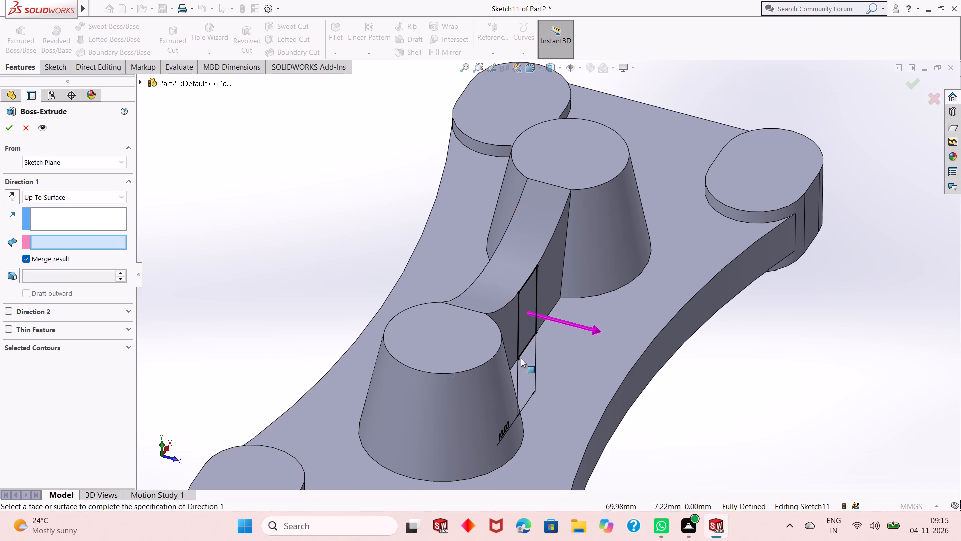
click(628, 399)
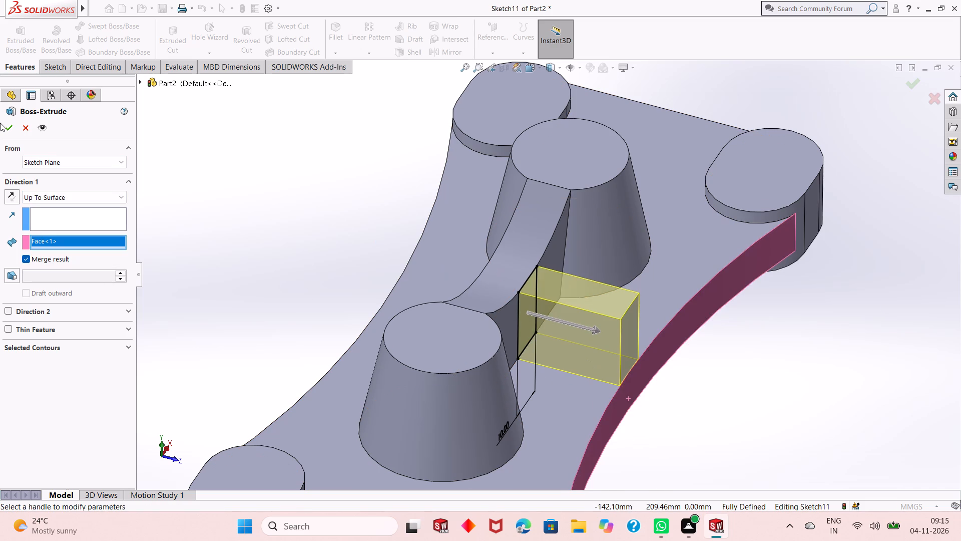
click(8, 133)
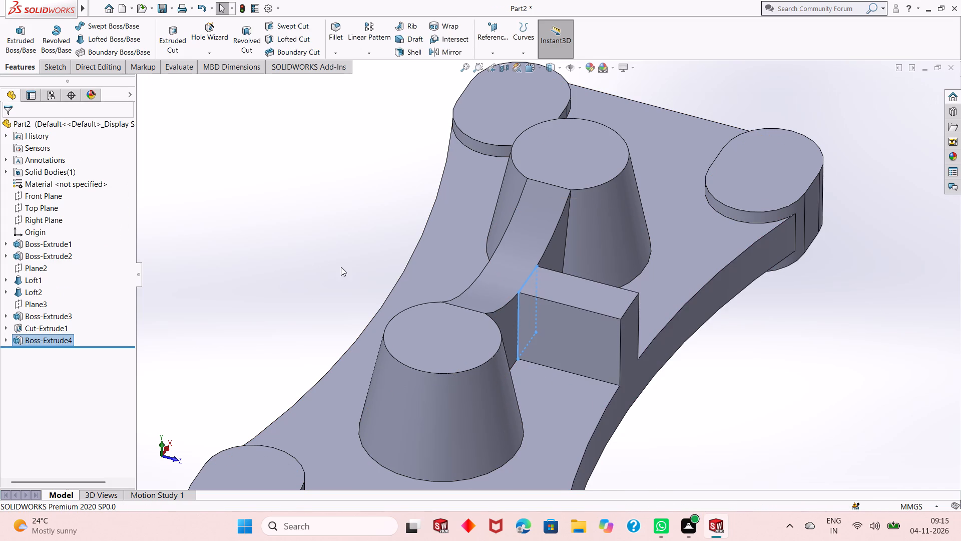
Examine the extruded cross rib and its junctions with the web and plate from several angles, including the underside.
scroll(532, 373, up, 2)
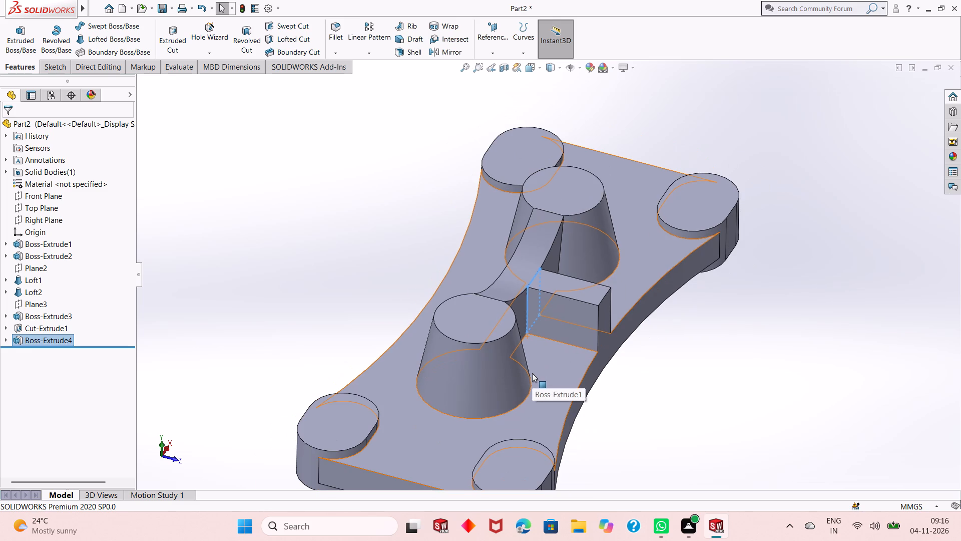
scroll(532, 373, up, 1)
middle_drag(639, 366, 628, 305)
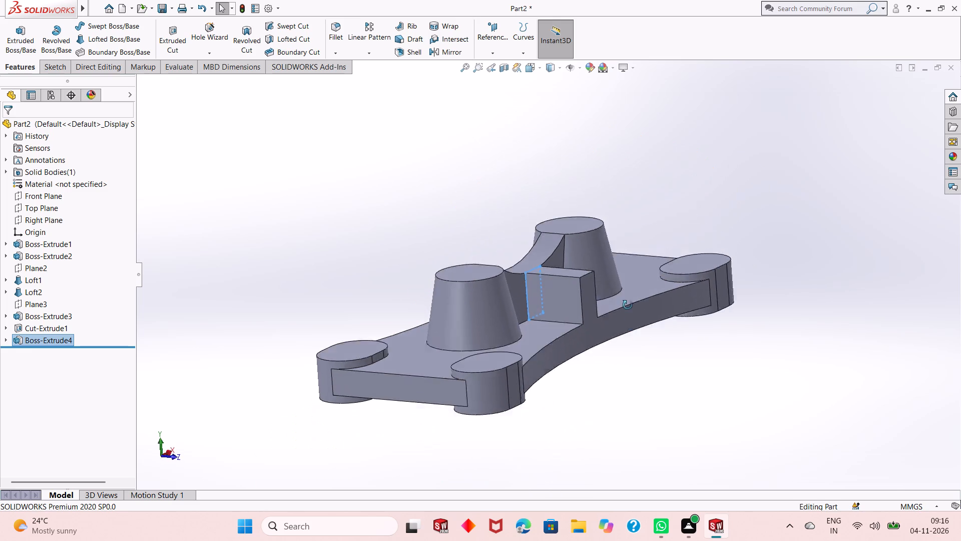
middle_drag(628, 305, 601, 326)
click(521, 215)
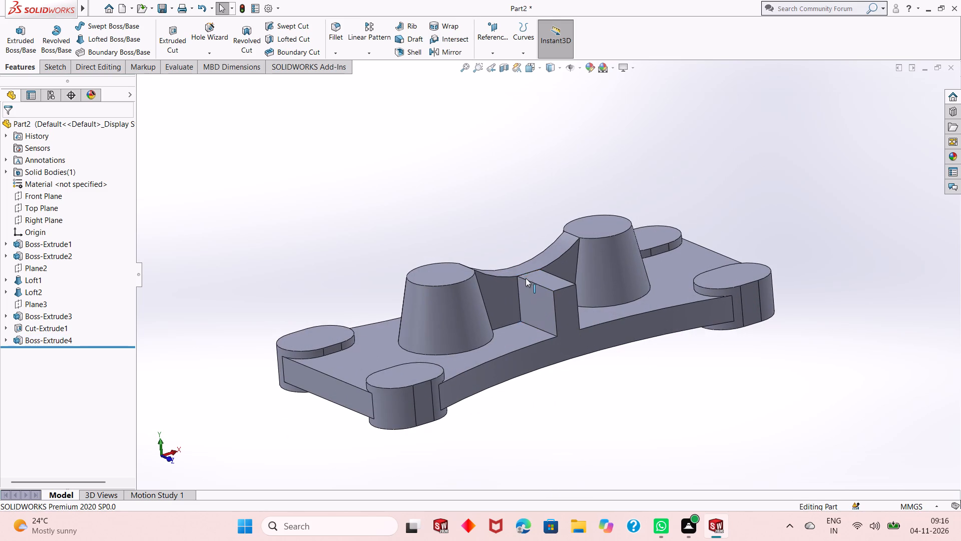
scroll(526, 280, down, 5)
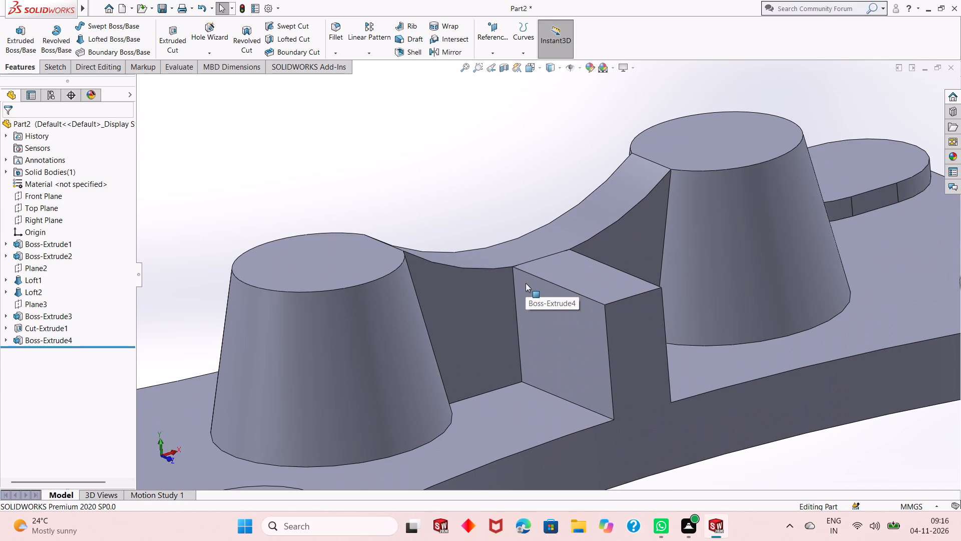
scroll(526, 283, down, 3)
scroll(526, 284, up, 2)
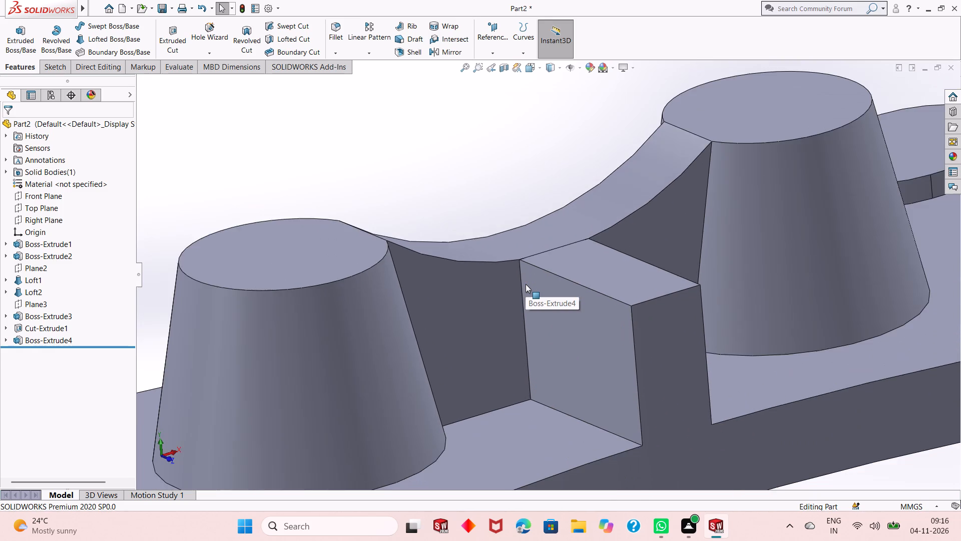
scroll(526, 284, up, 7)
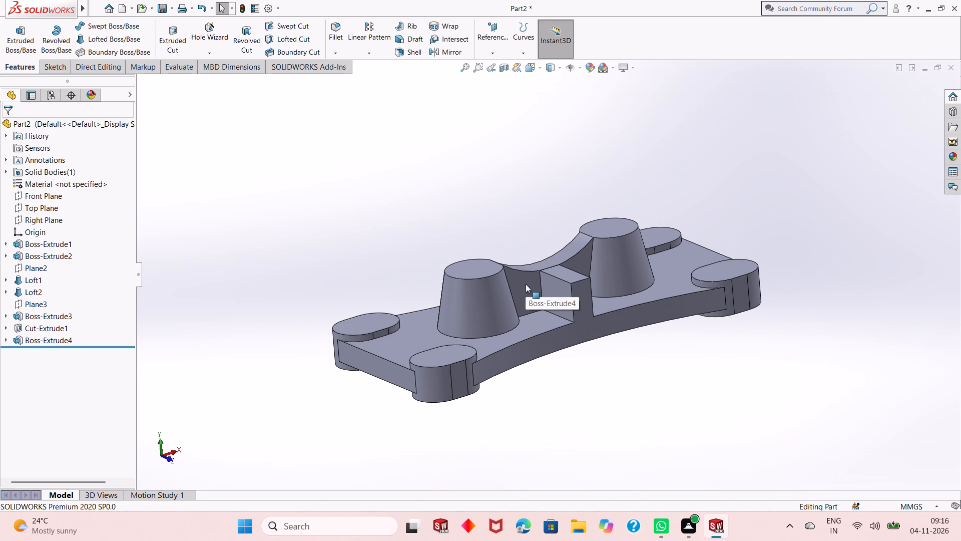
middle_drag(588, 392, 587, 241)
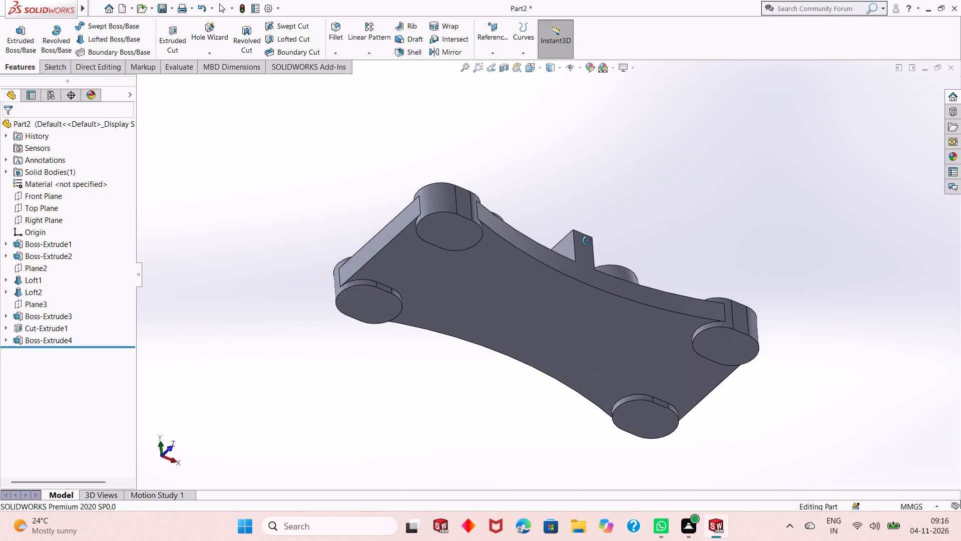
middle_drag(587, 241, 639, 229)
middle_drag(628, 227, 597, 404)
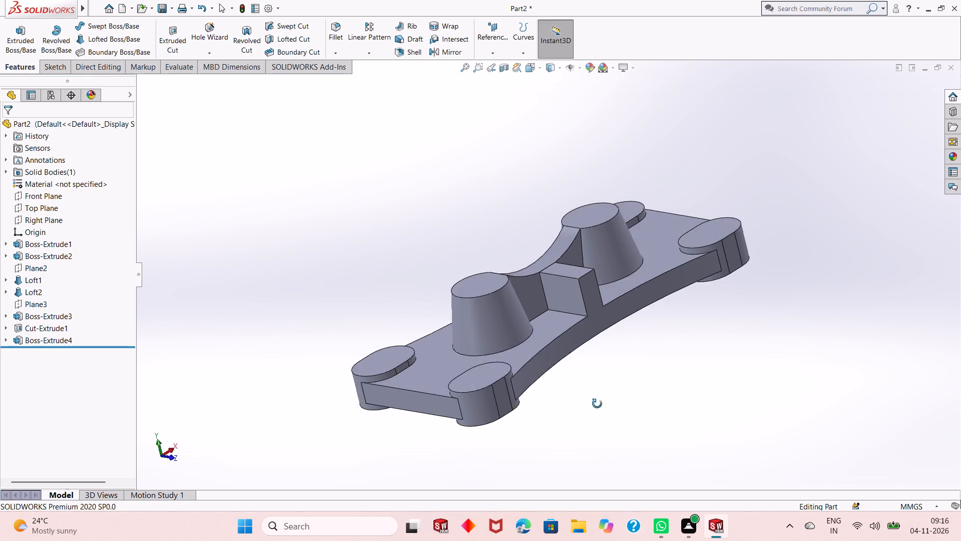
middle_drag(597, 404, 598, 411)
middle_drag(626, 393, 708, 457)
middle_drag(614, 404, 596, 307)
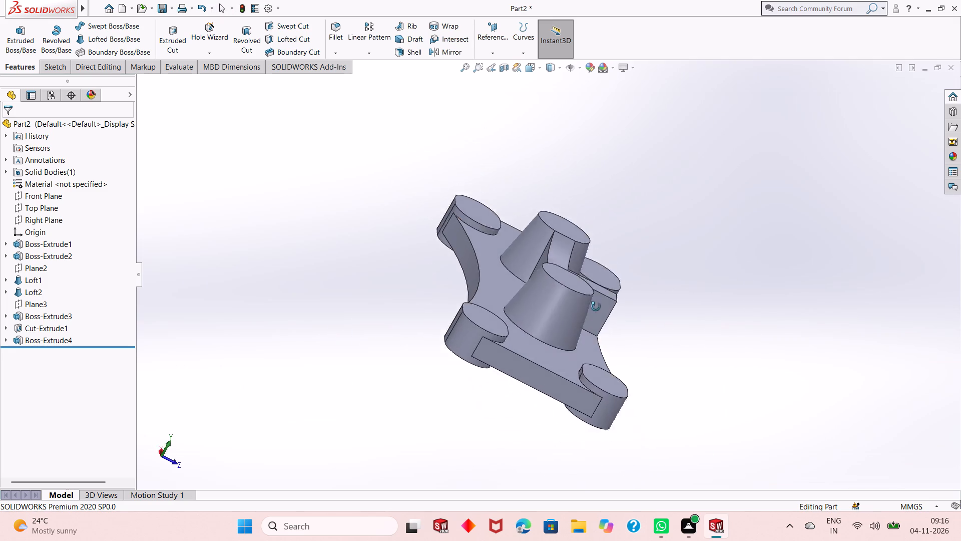
middle_drag(596, 307, 575, 296)
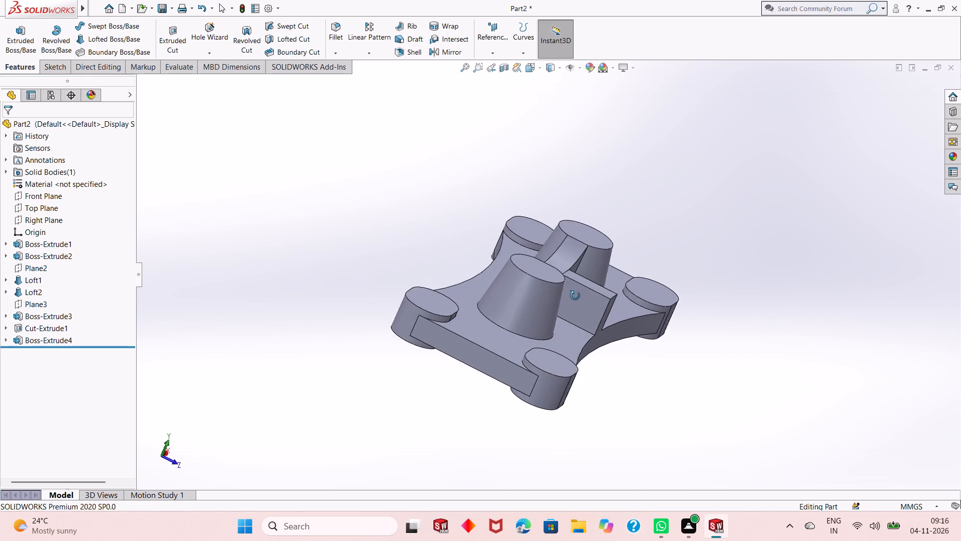
middle_drag(575, 296, 528, 341)
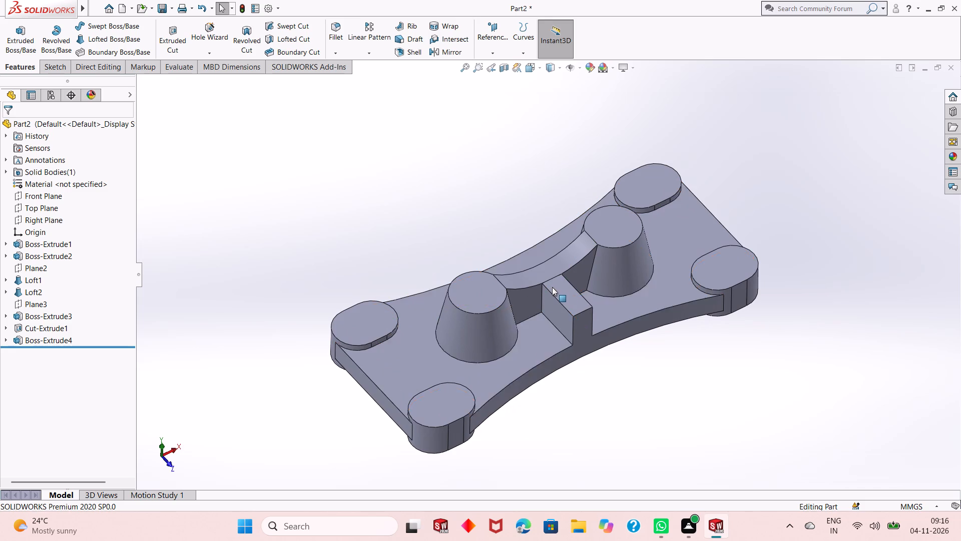
Sketch a closed triangle on the rib's side face, about 23.5 by 17.7 mm, connecting its web-side top, outer bottom and outer top corners.
scroll(551, 286, down, 3)
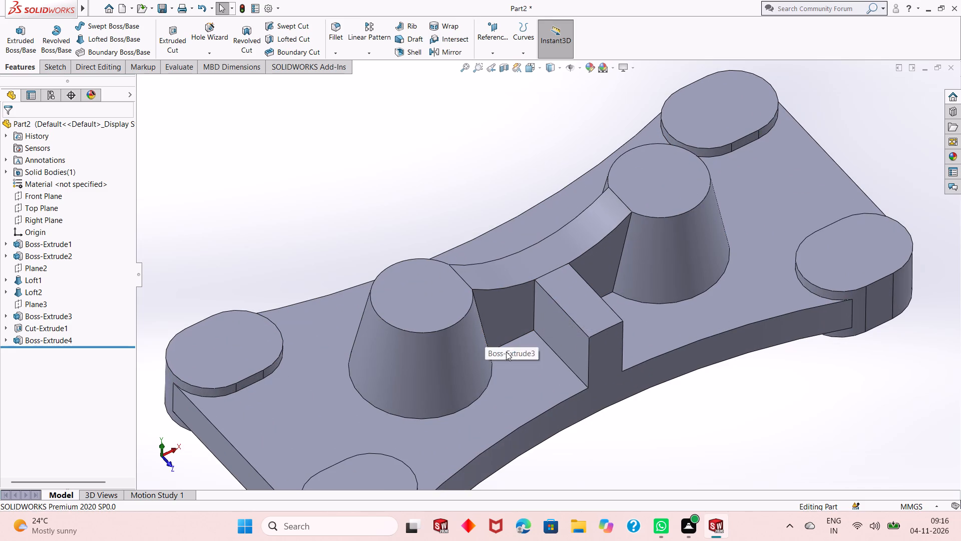
middle_drag(524, 375, 539, 243)
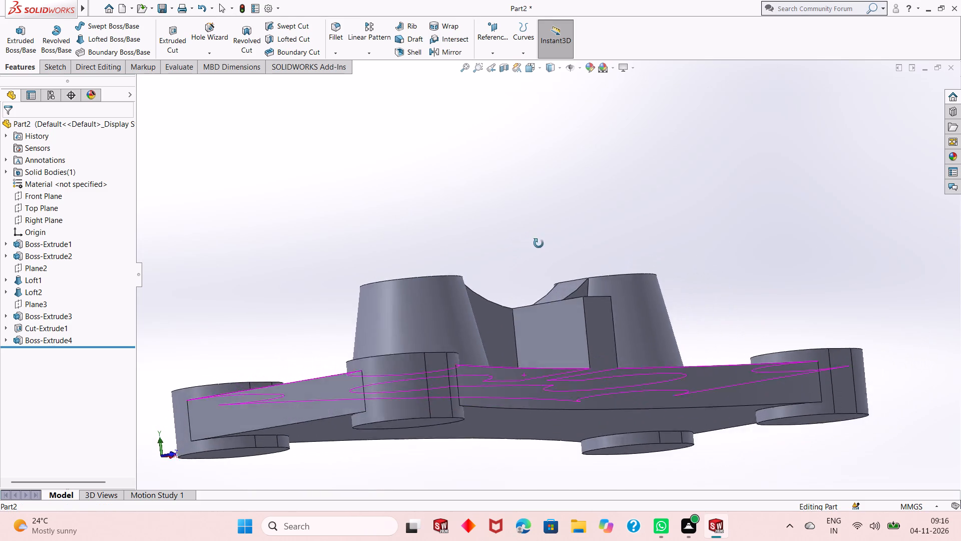
middle_drag(539, 243, 561, 273)
click(543, 319)
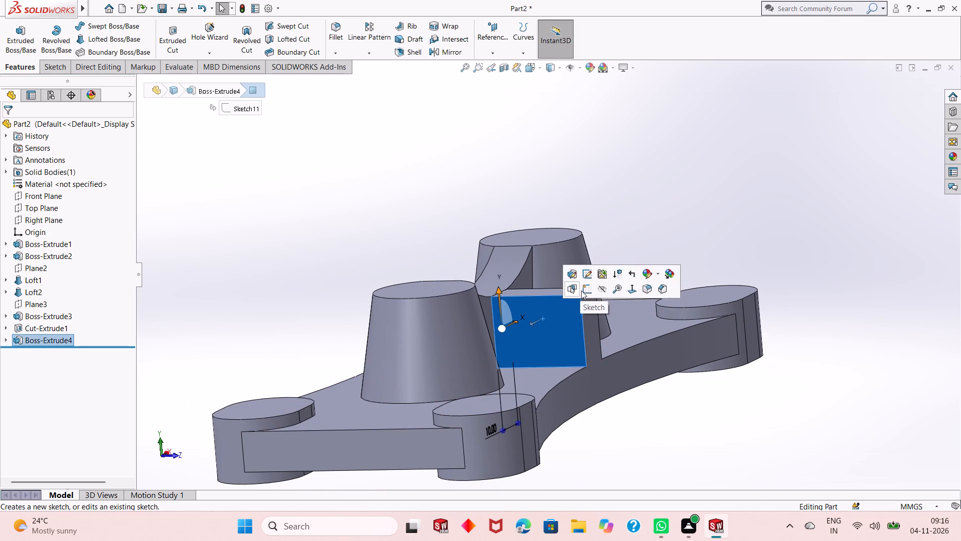
click(585, 287)
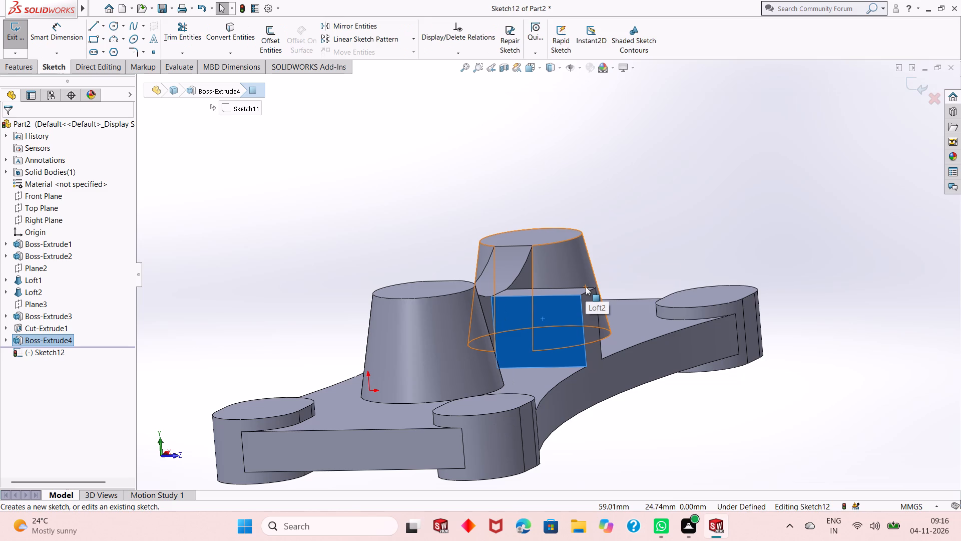
click(669, 199)
scroll(549, 342, down, 2)
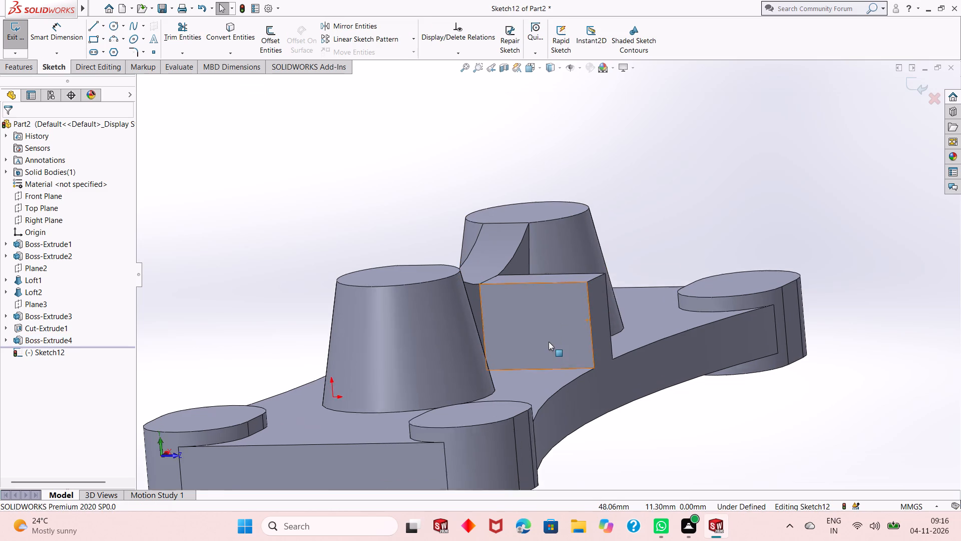
scroll(549, 342, down, 1)
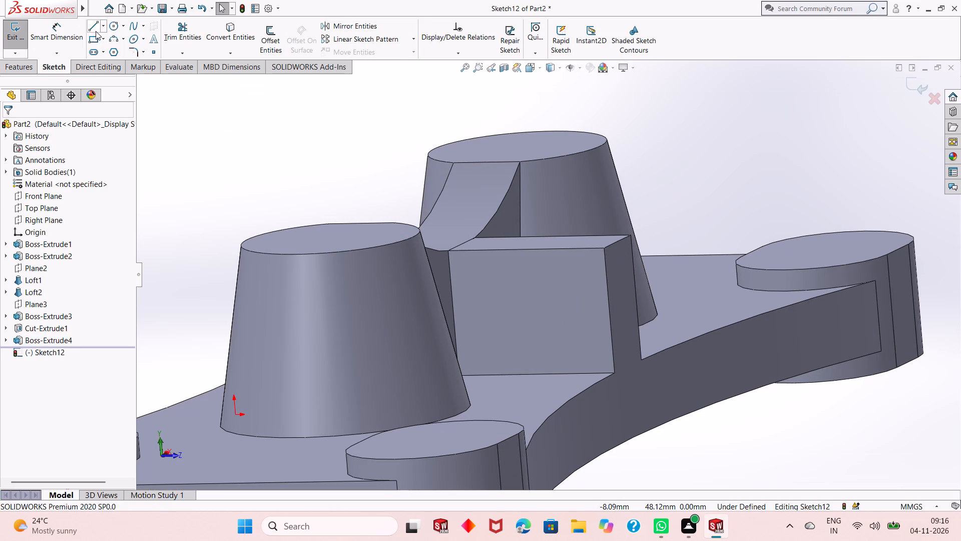
click(94, 28)
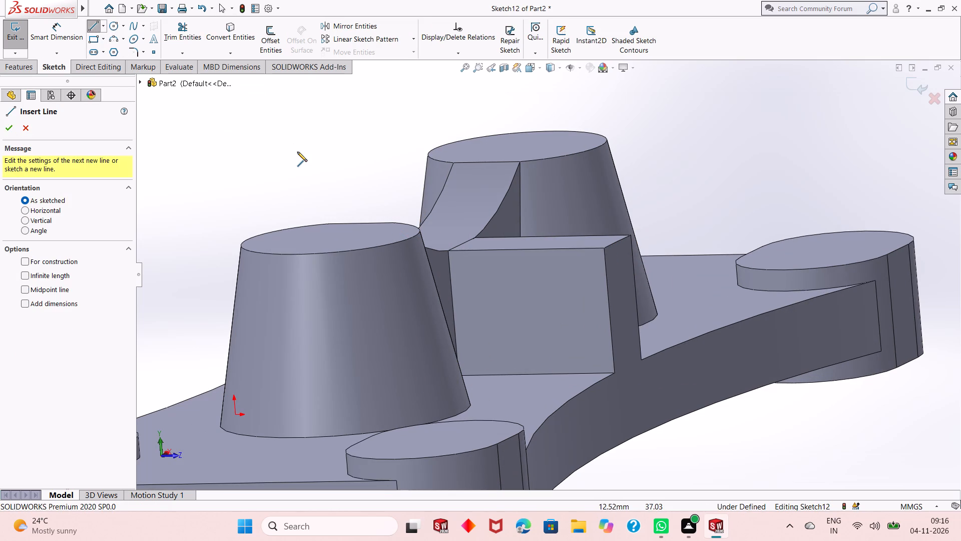
click(449, 250)
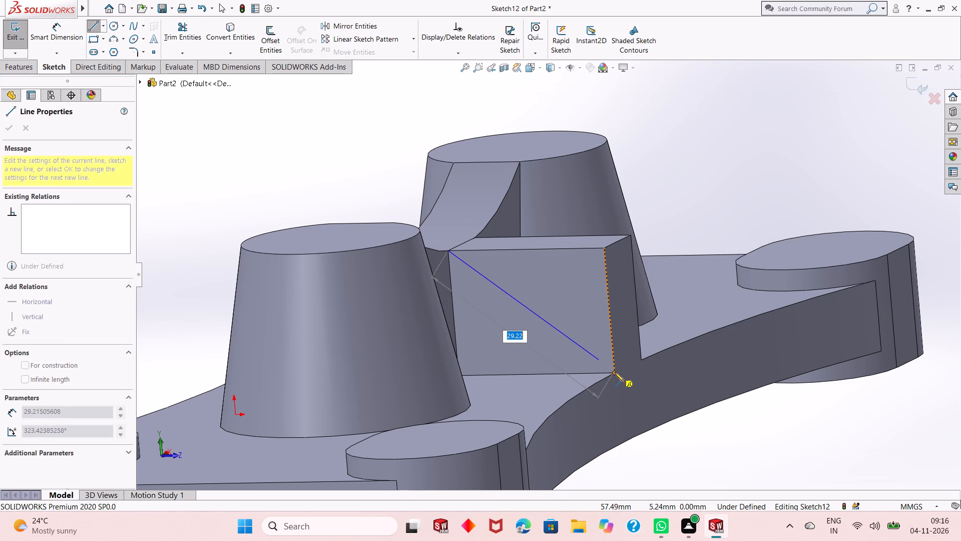
click(615, 373)
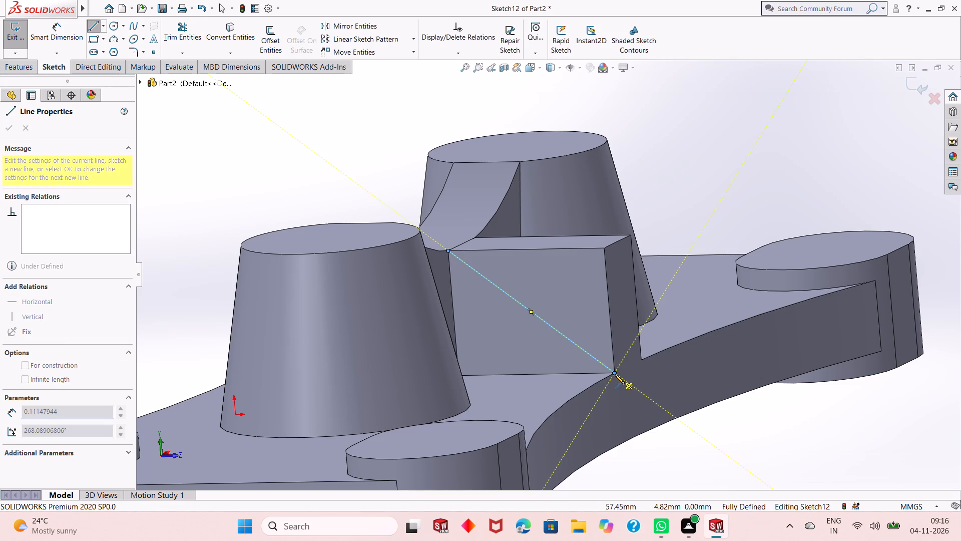
click(604, 248)
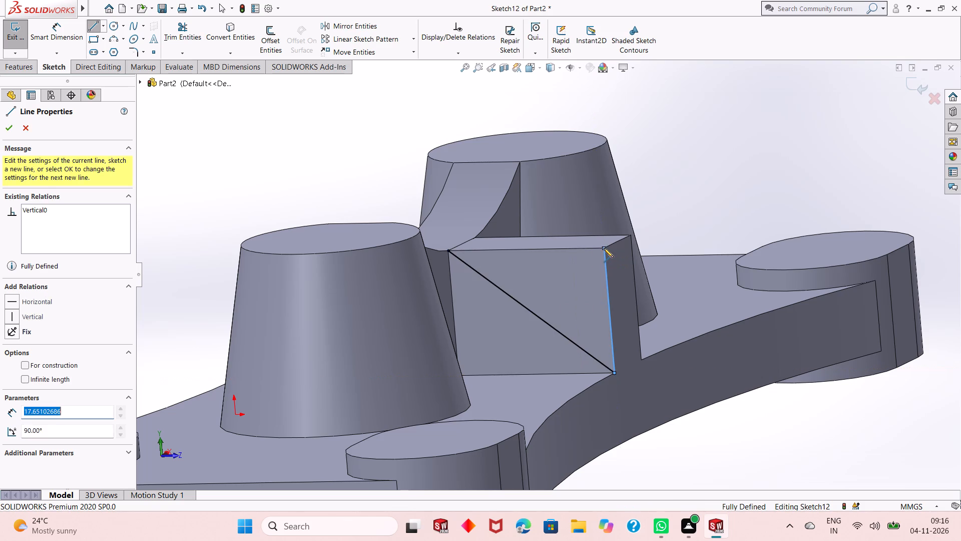
click(448, 248)
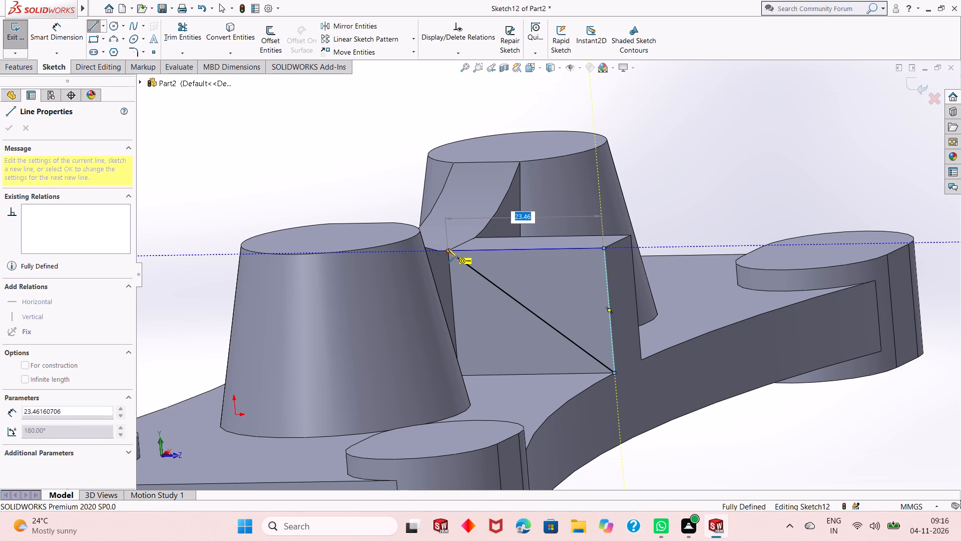
right_click(314, 152)
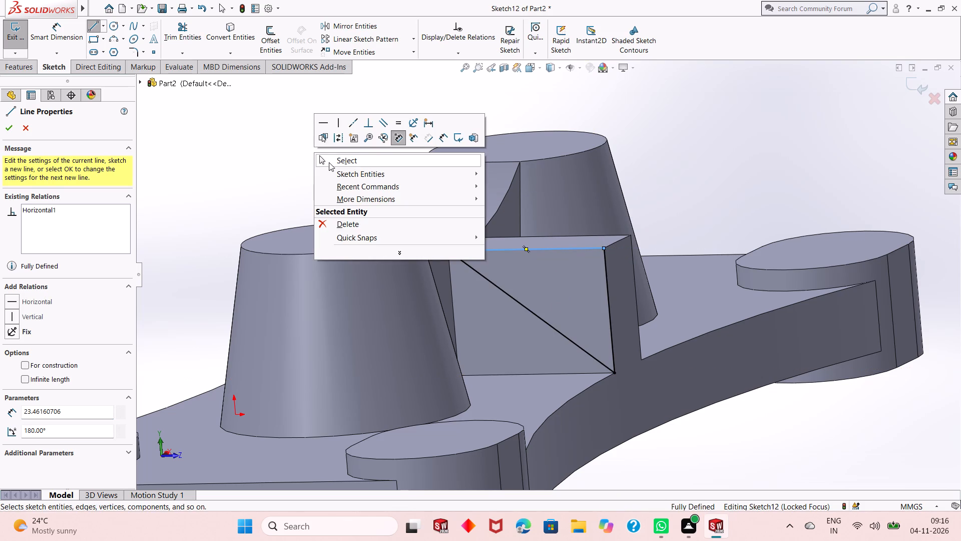
click(329, 163)
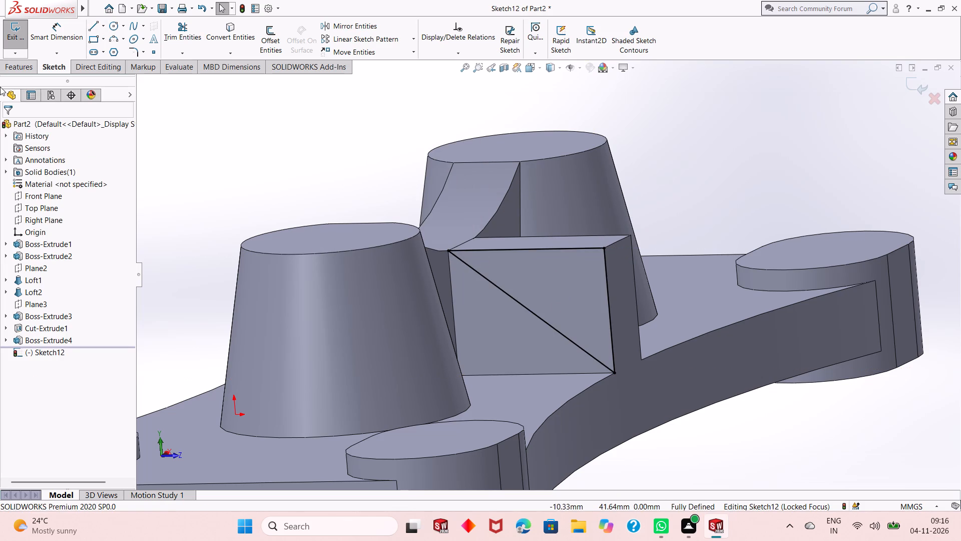
Cut-extrude the triangle across the cross rib with a Blind depth of 13 mm, leaving a sloped top face.
click(24, 65)
click(171, 38)
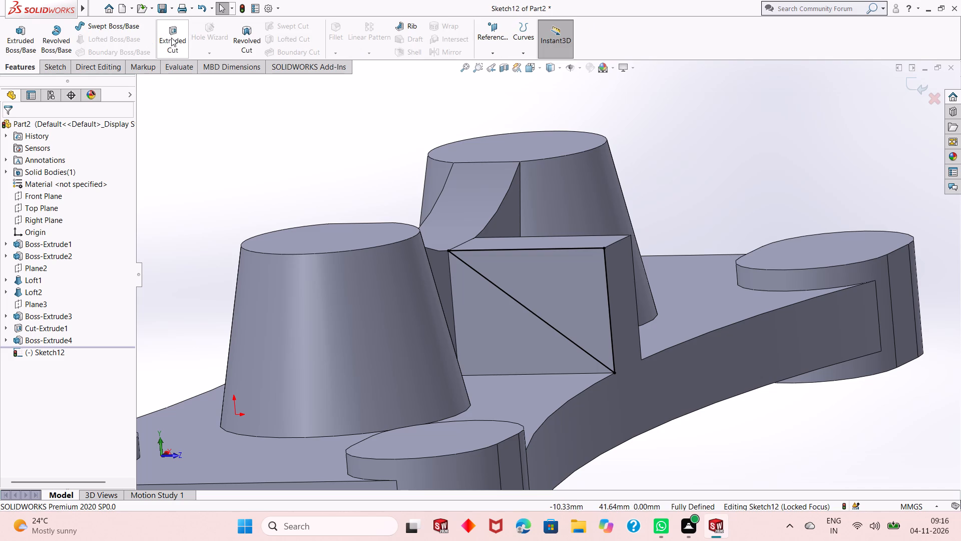
middle_drag(702, 400, 627, 452)
middle_drag(507, 257, 457, 283)
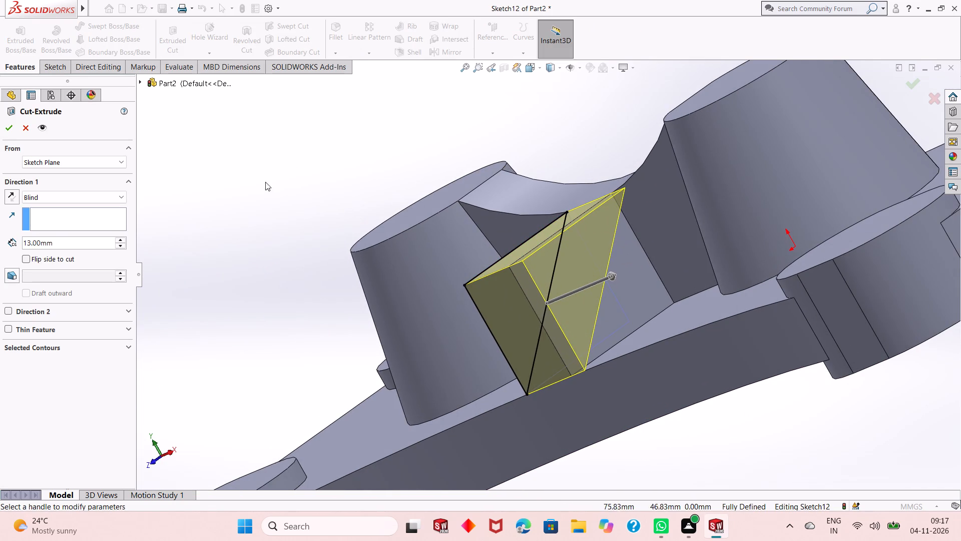
click(8, 130)
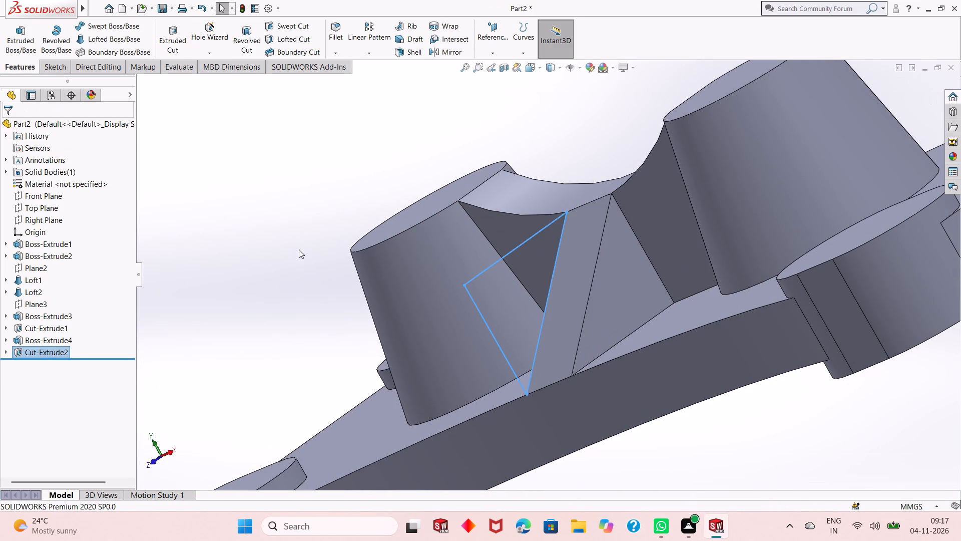
click(299, 250)
Examine the sloped cross rib and how it meets the web and the plate's concave edge from several angles.
middle_drag(356, 295, 486, 251)
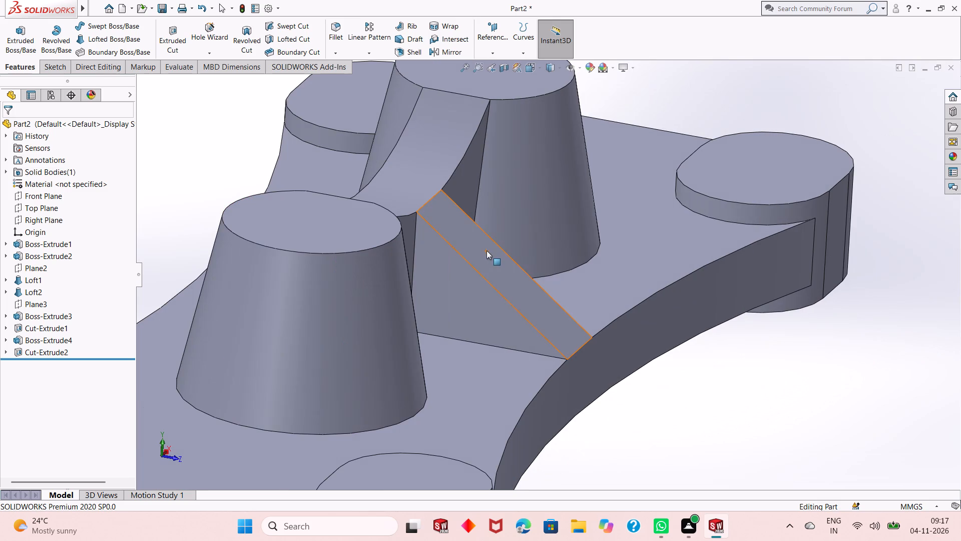
scroll(476, 272, up, 1)
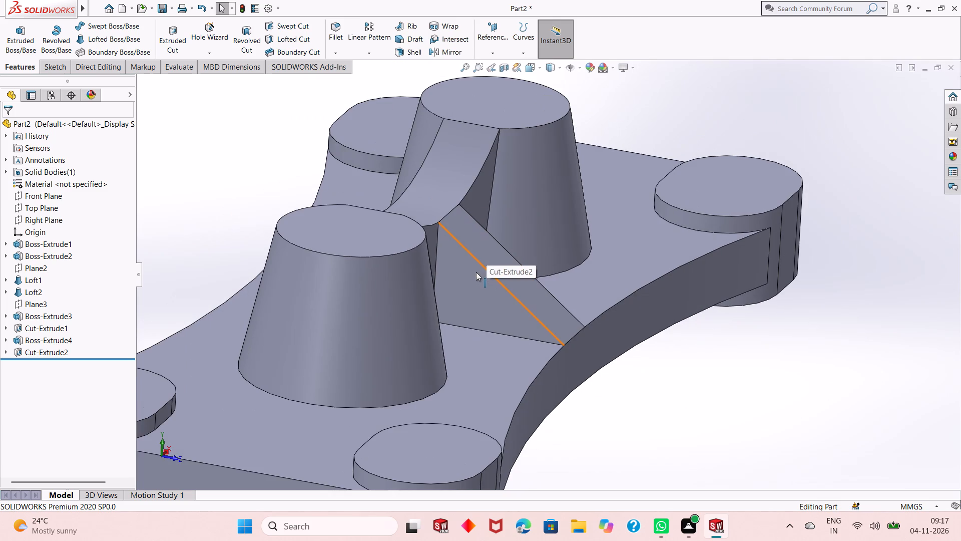
scroll(476, 272, up, 1)
scroll(456, 228, down, 1)
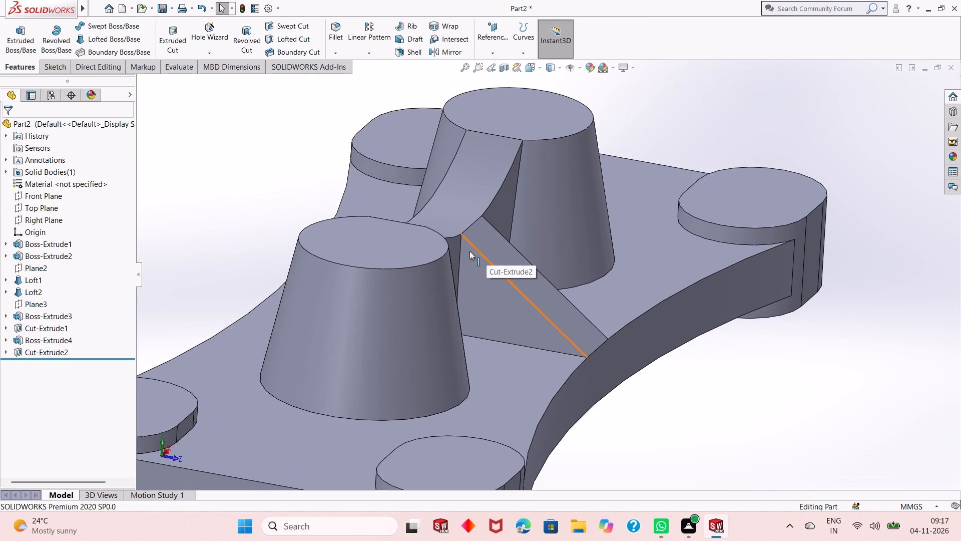
middle_drag(612, 418, 530, 405)
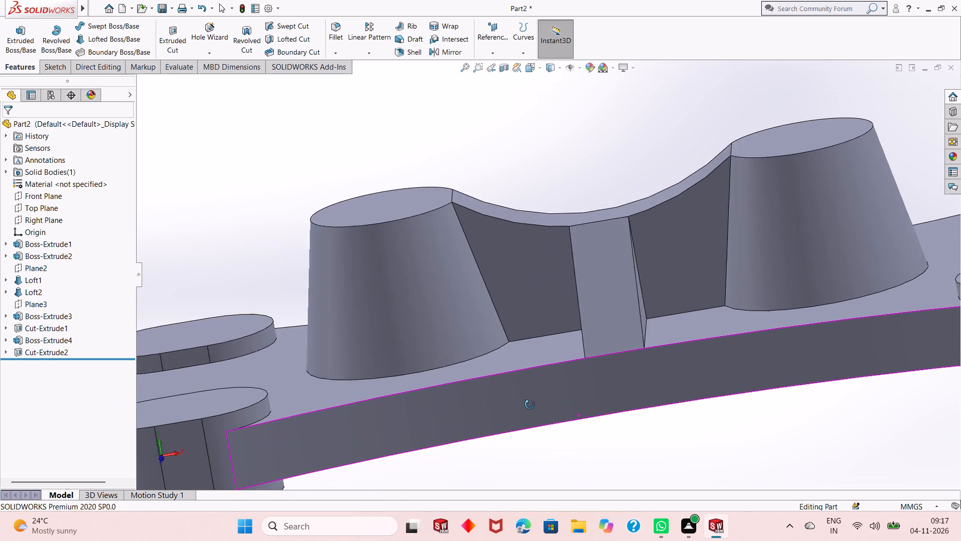
middle_drag(530, 405, 596, 389)
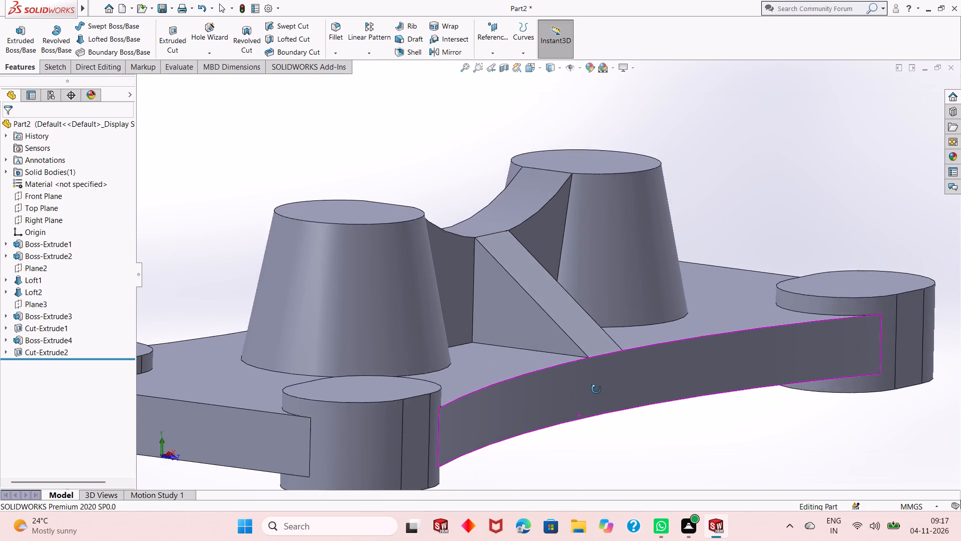
middle_drag(596, 389, 583, 432)
scroll(581, 432, up, 2)
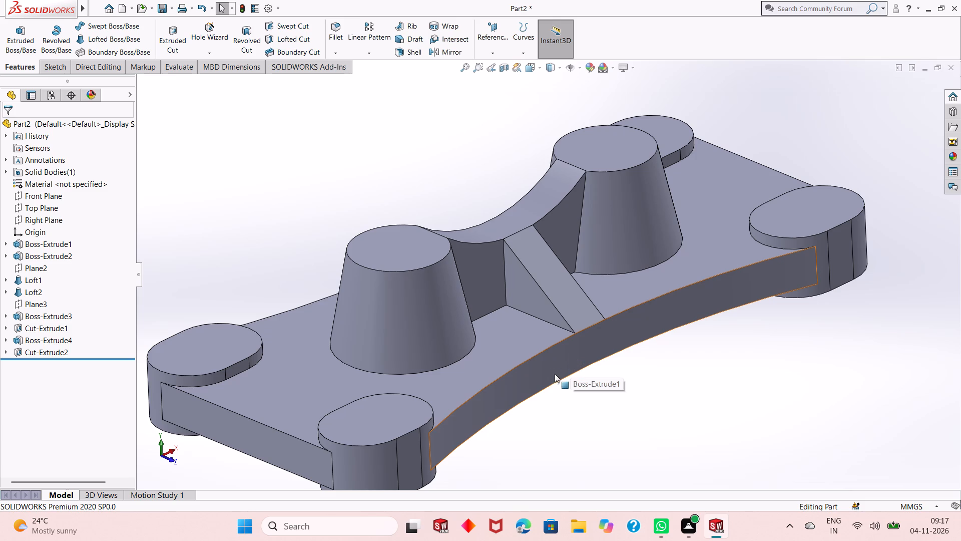
middle_drag(555, 375, 572, 403)
scroll(554, 387, up, 1)
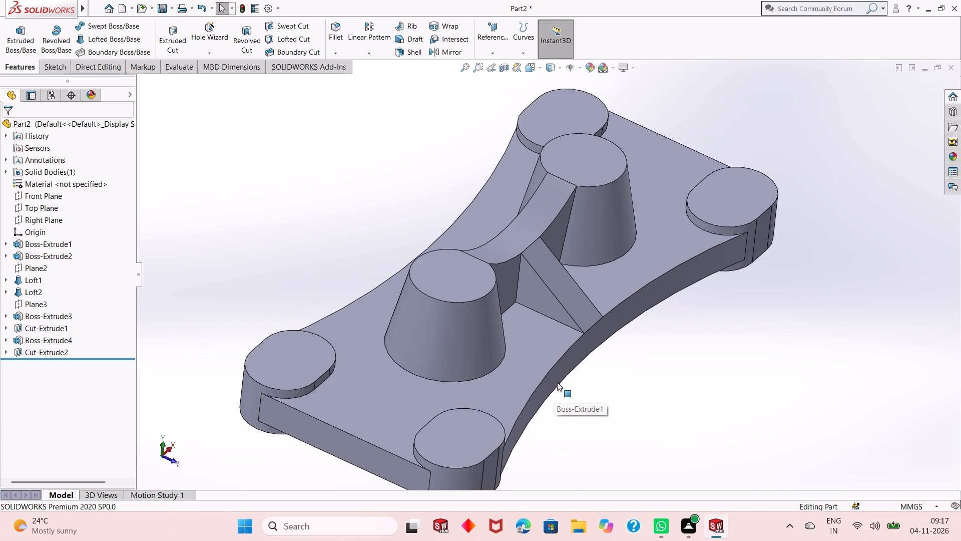
Start a sketch on the top face of one corner boss and view it normal to the sketch plane.
click(277, 359)
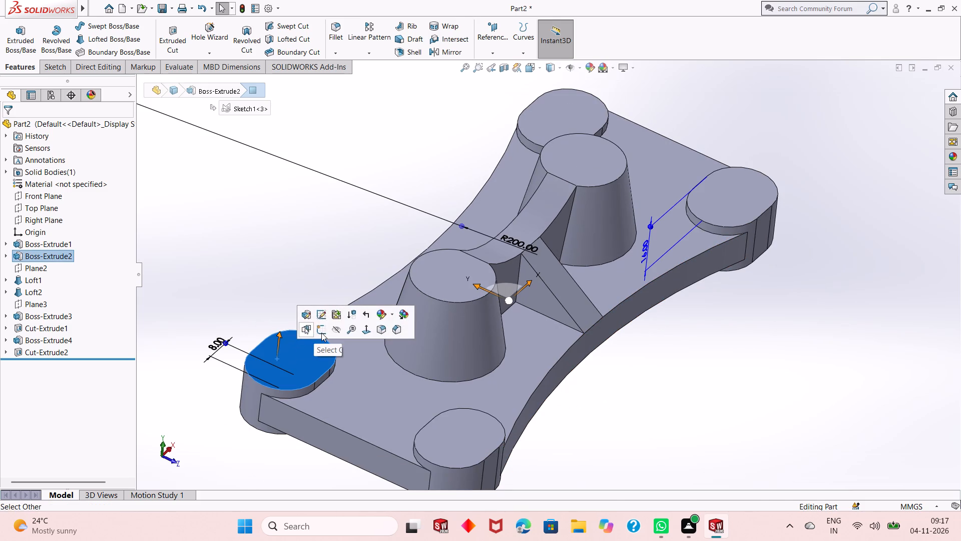
click(321, 333)
key(ctrl+9)
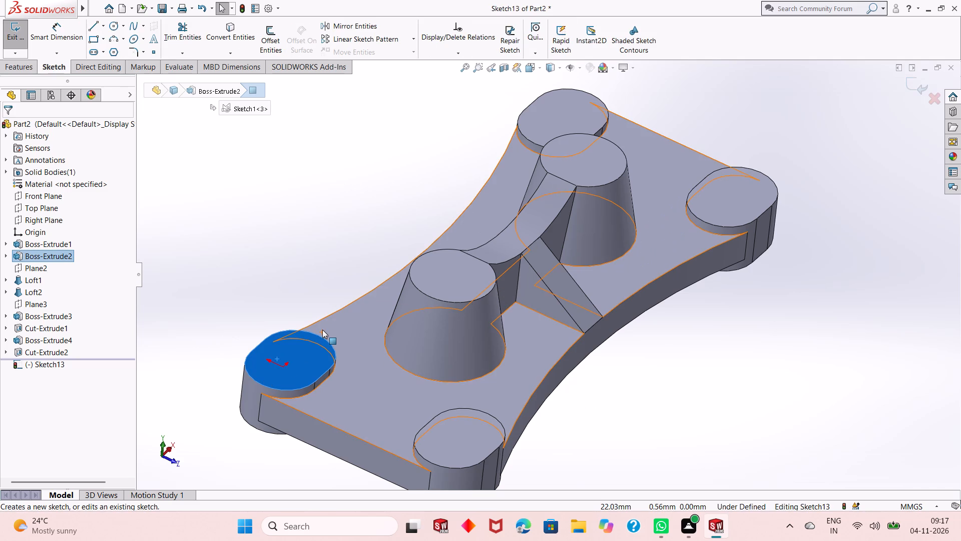
key(ctrl+8)
scroll(322, 260, up, 1)
click(449, 161)
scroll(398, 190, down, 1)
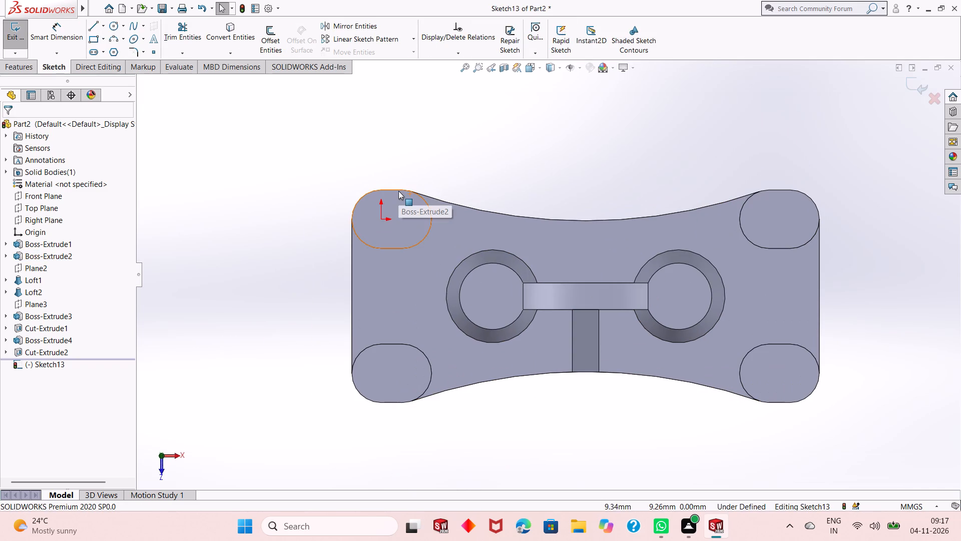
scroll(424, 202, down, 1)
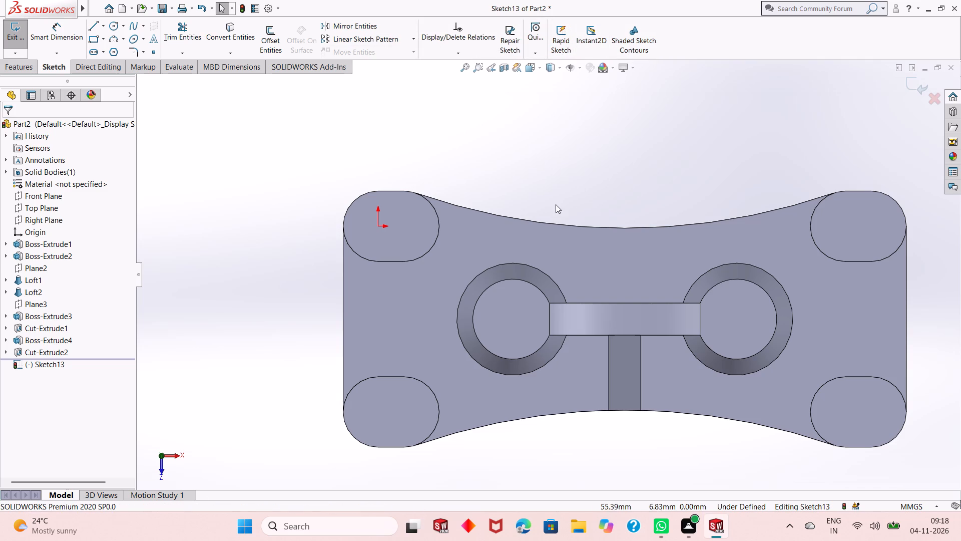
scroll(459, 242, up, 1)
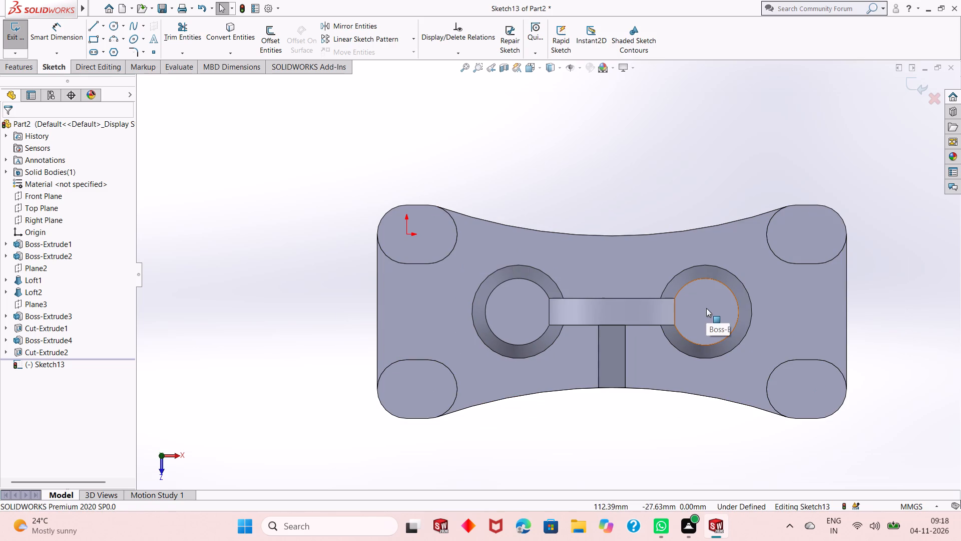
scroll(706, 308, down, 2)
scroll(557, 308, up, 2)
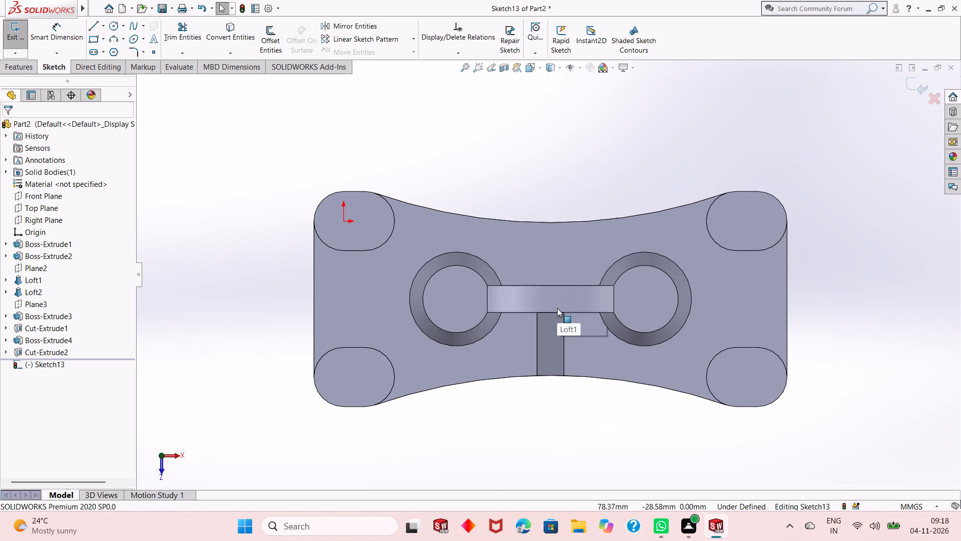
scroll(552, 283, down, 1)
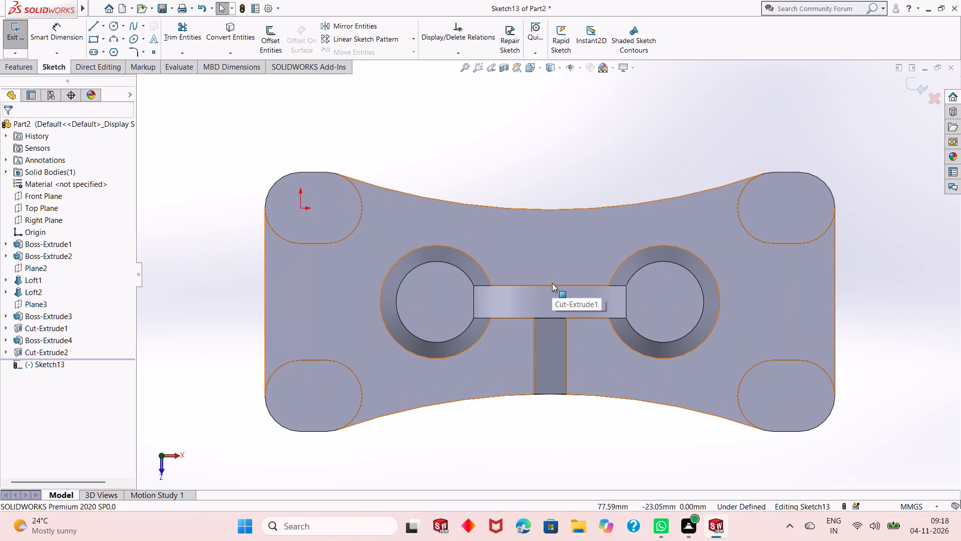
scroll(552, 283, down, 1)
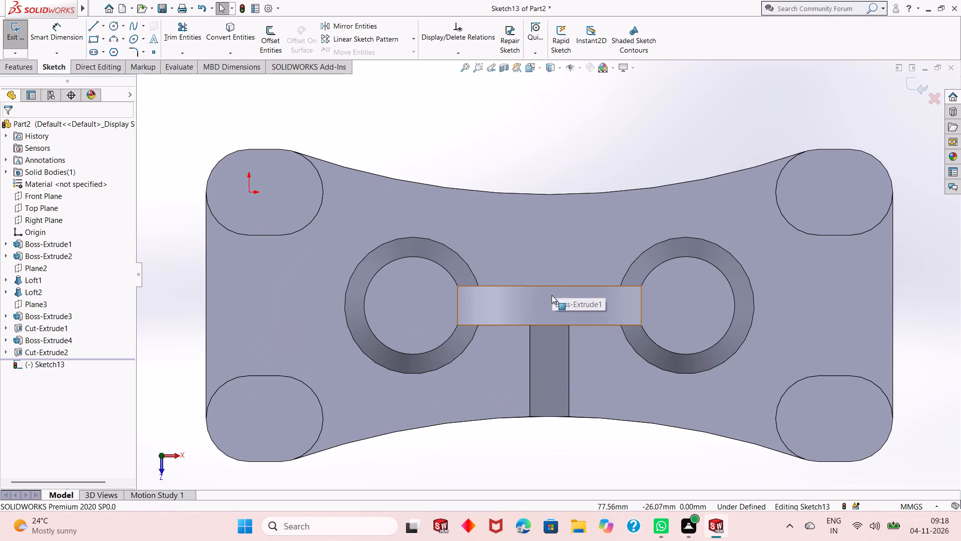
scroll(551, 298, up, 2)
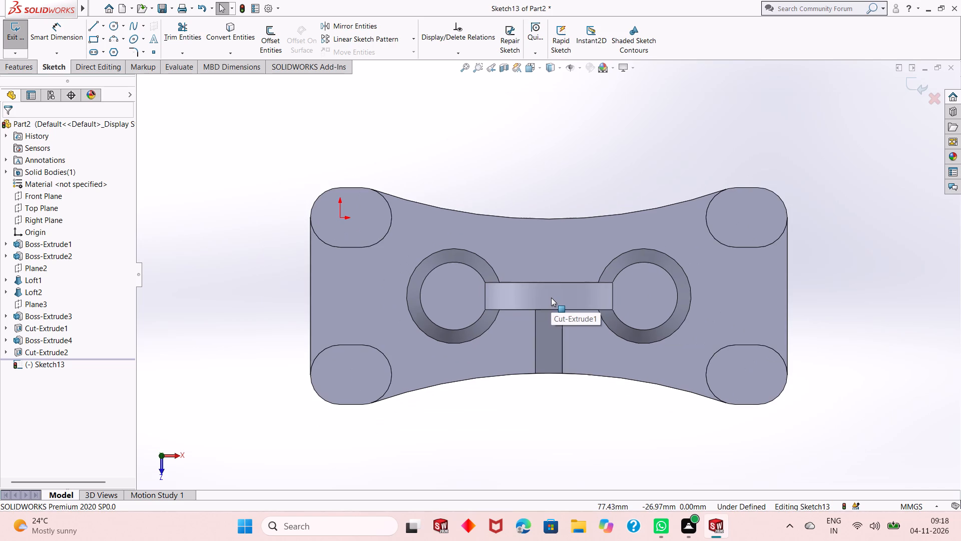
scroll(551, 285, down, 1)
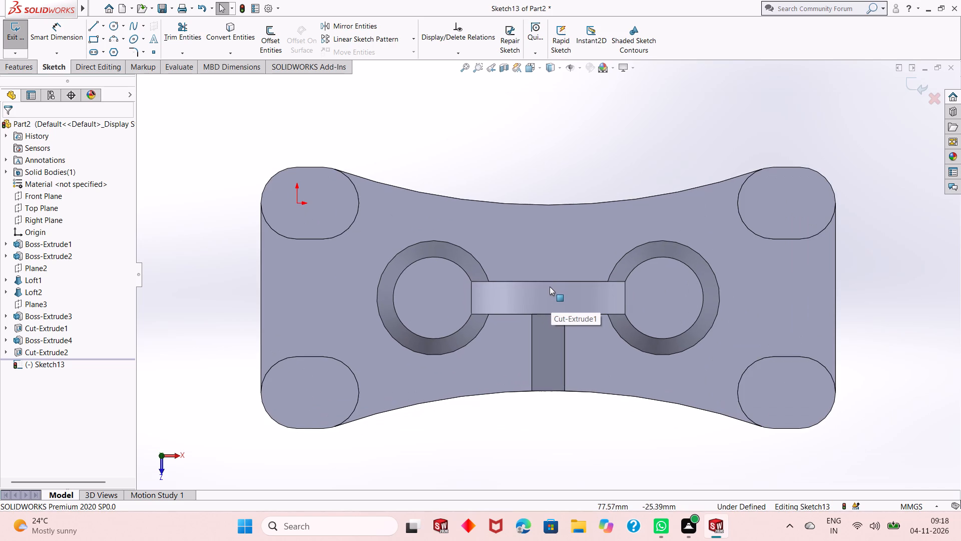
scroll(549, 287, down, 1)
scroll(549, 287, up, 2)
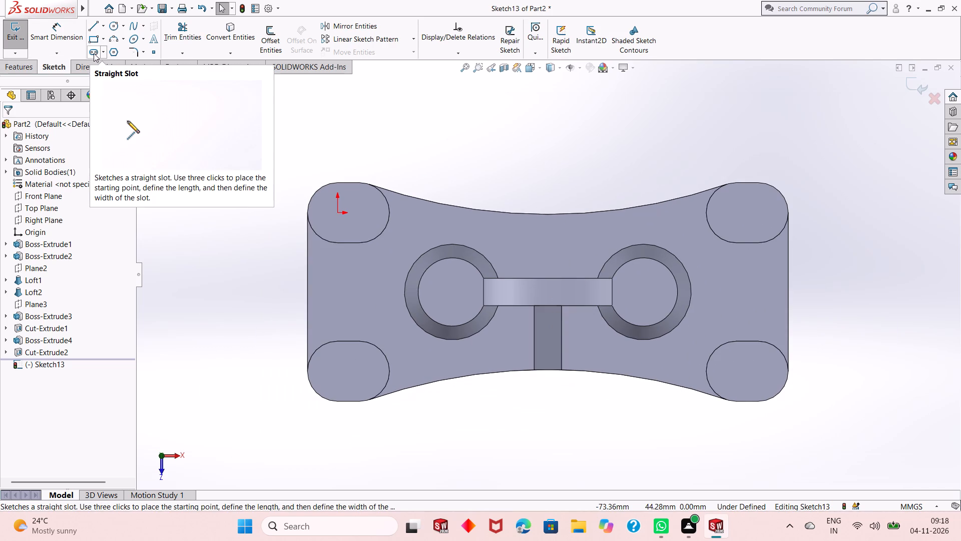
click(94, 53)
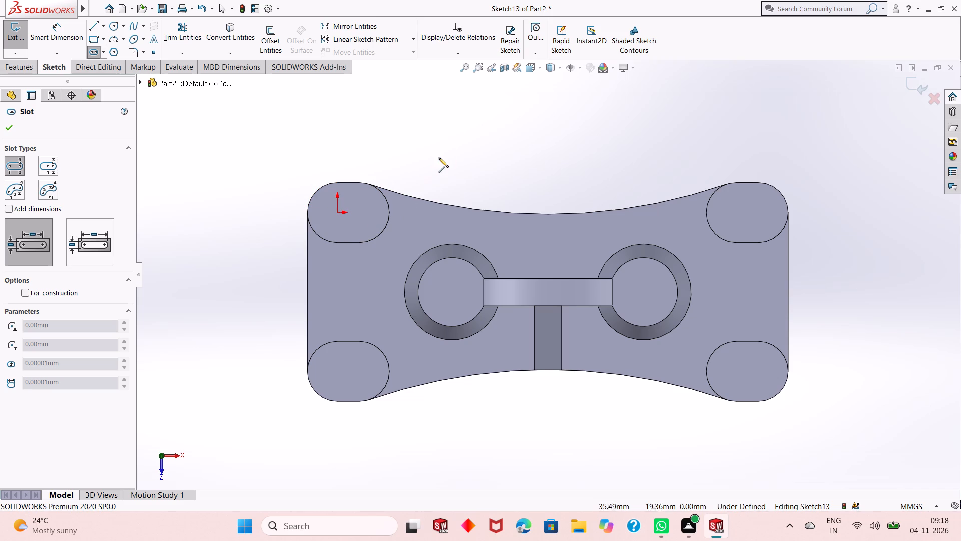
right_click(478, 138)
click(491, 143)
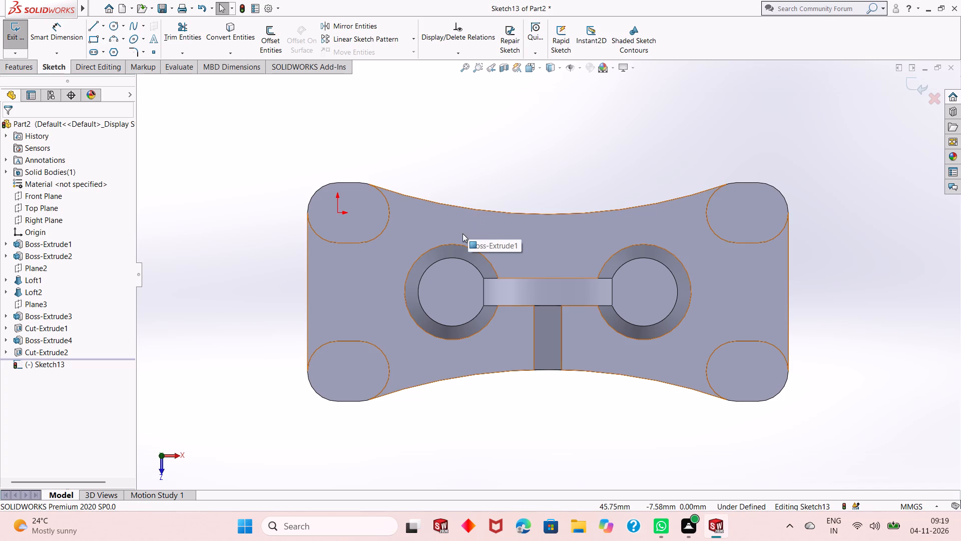
Examine the plate, corner bosses, lofted bosses and cross rib from above, the side and the underside, returning to the normal view.
scroll(536, 225, up, 1)
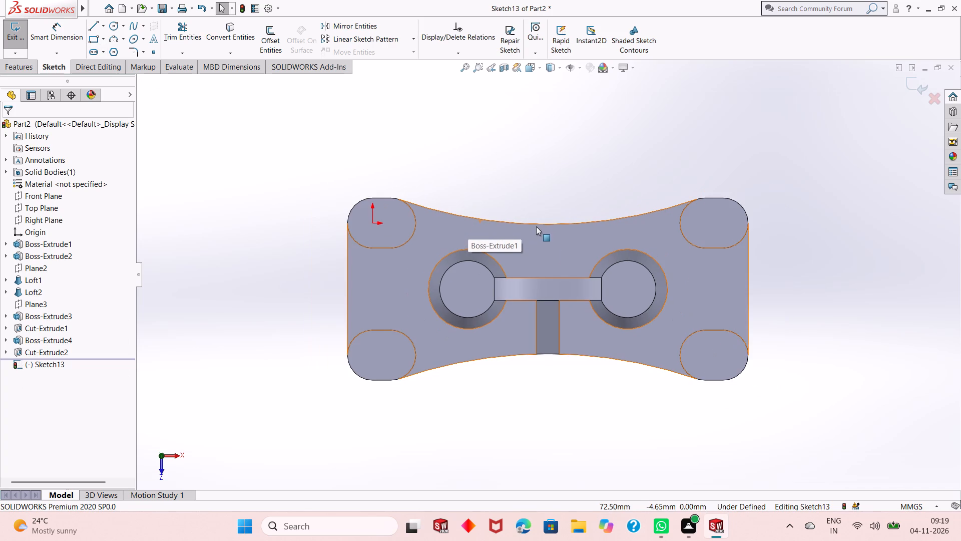
scroll(560, 256, down, 1)
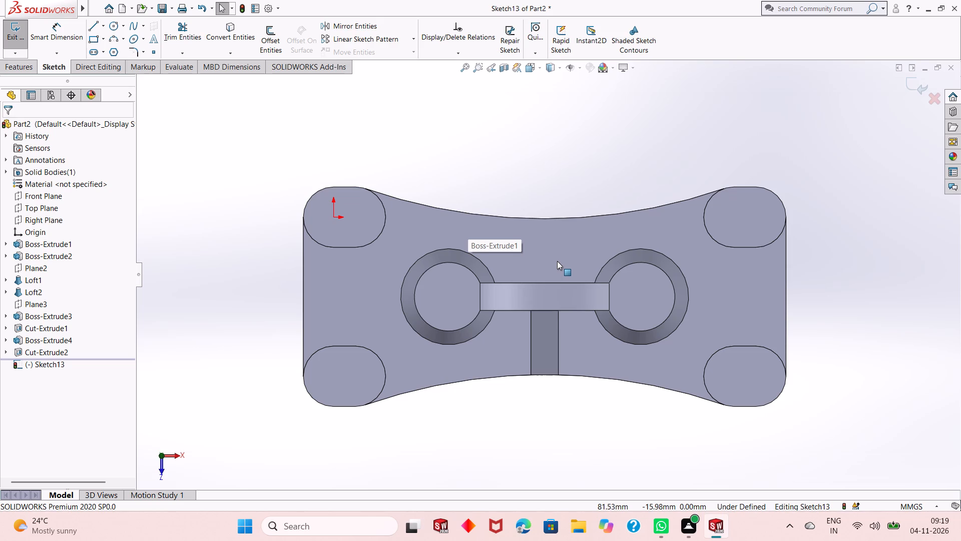
scroll(557, 261, up, 1)
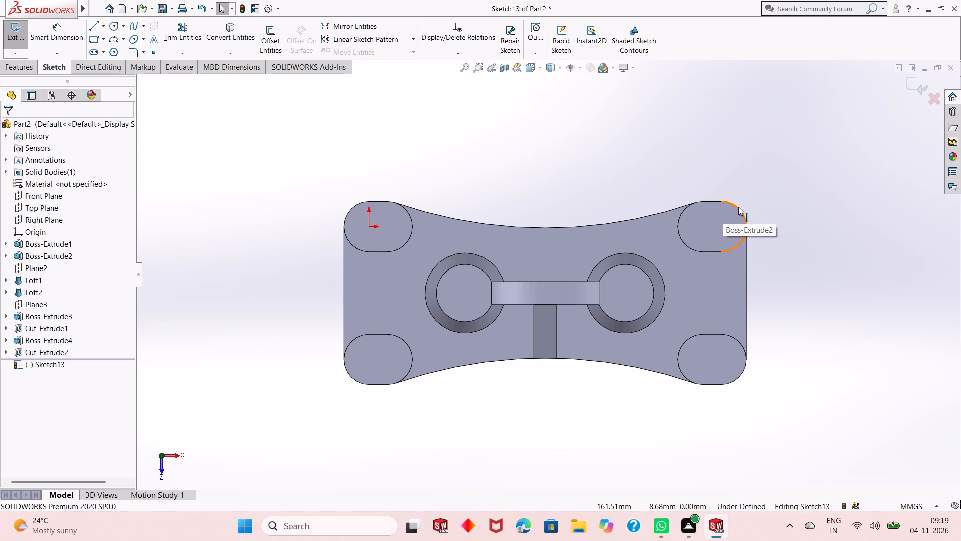
scroll(553, 290, down, 2)
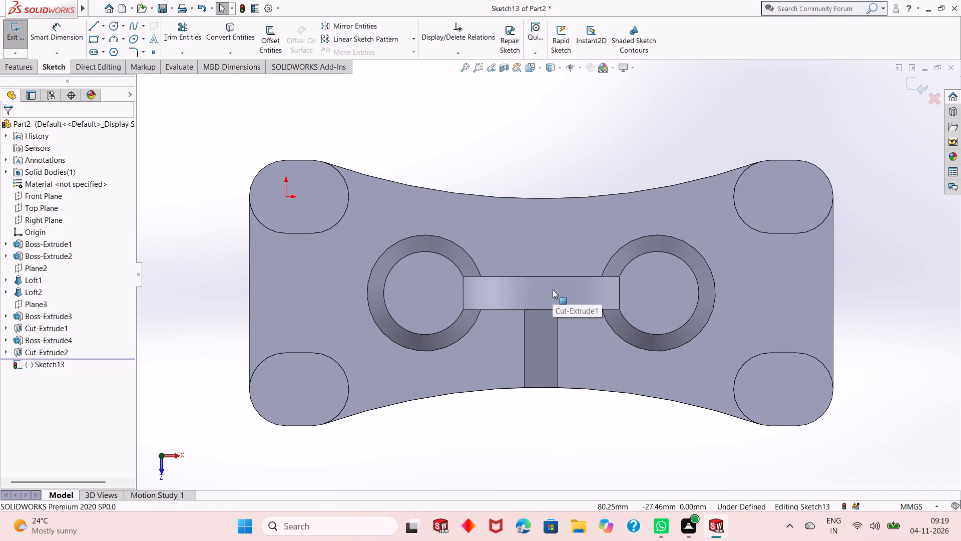
scroll(553, 290, up, 2)
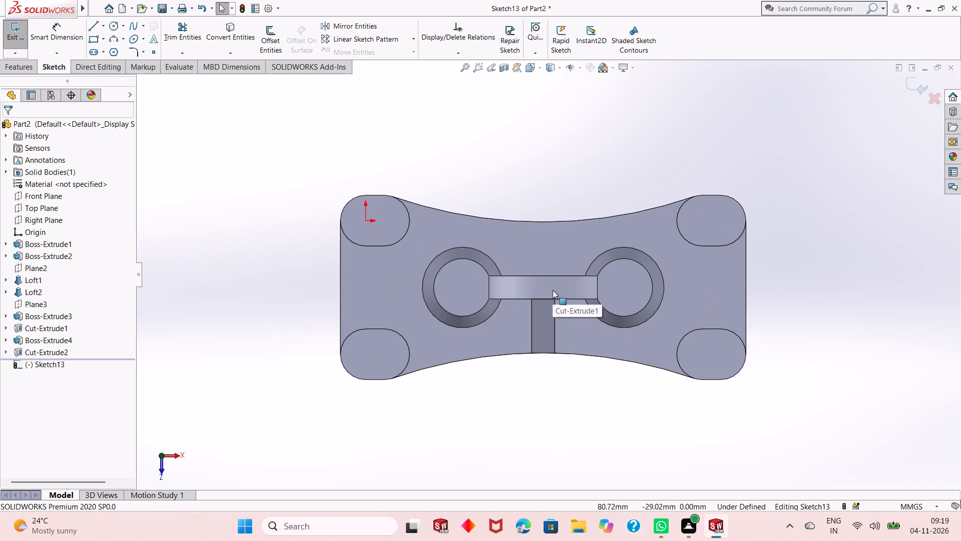
scroll(553, 290, down, 1)
scroll(553, 290, up, 1)
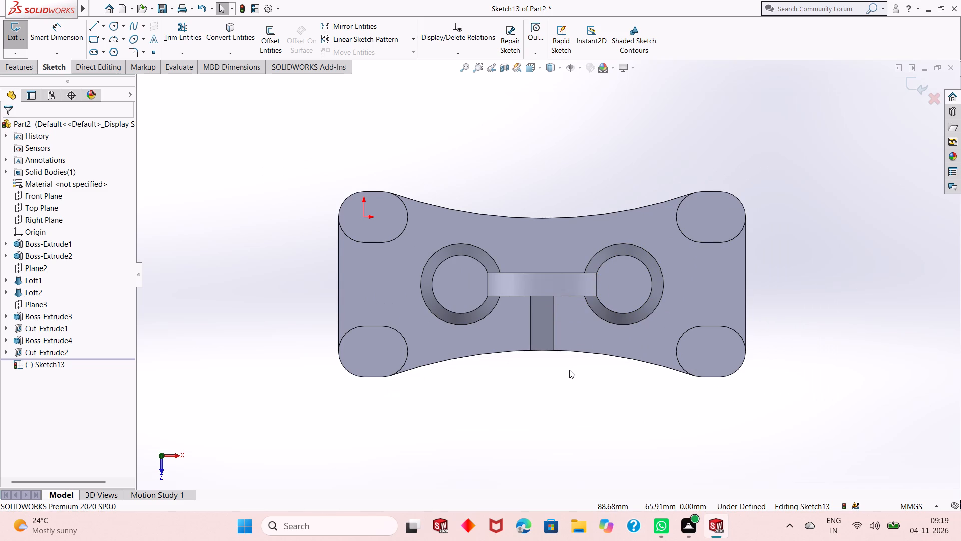
scroll(569, 370, down, 1)
middle_drag(570, 365, 573, 255)
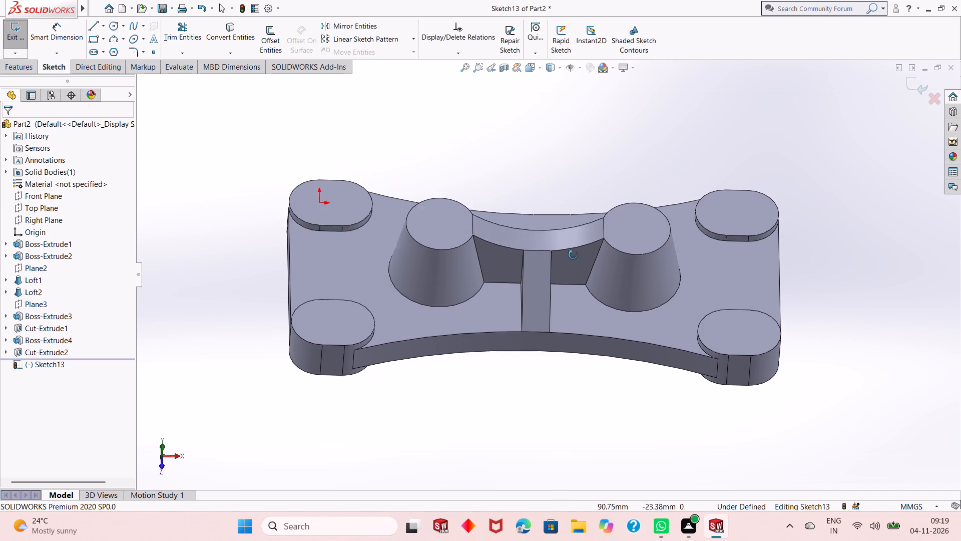
middle_drag(573, 255, 573, 95)
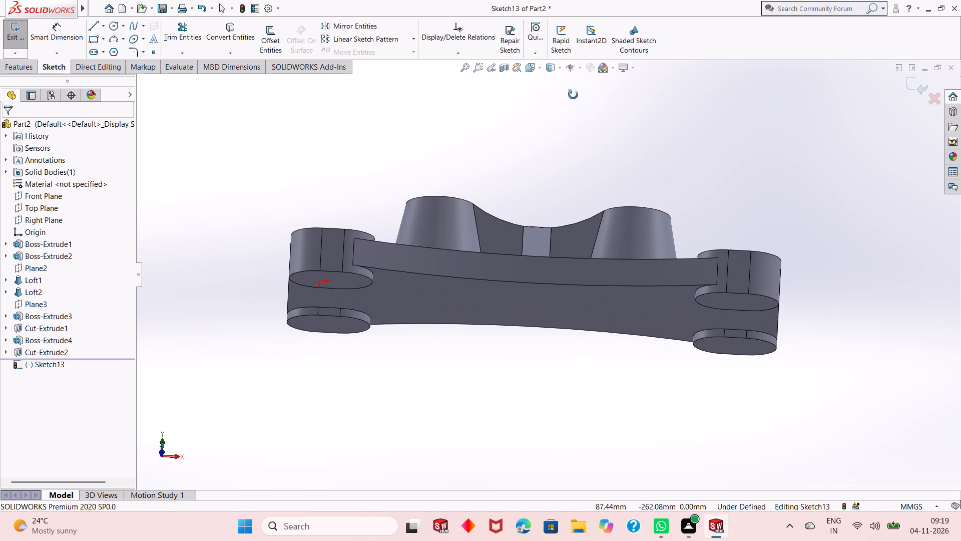
middle_drag(573, 95, 562, 312)
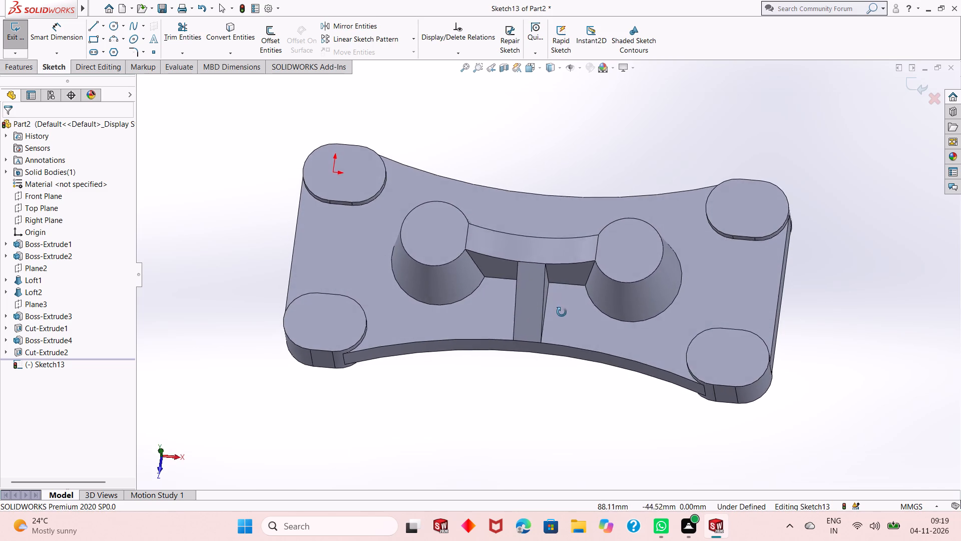
middle_drag(562, 312, 561, 354)
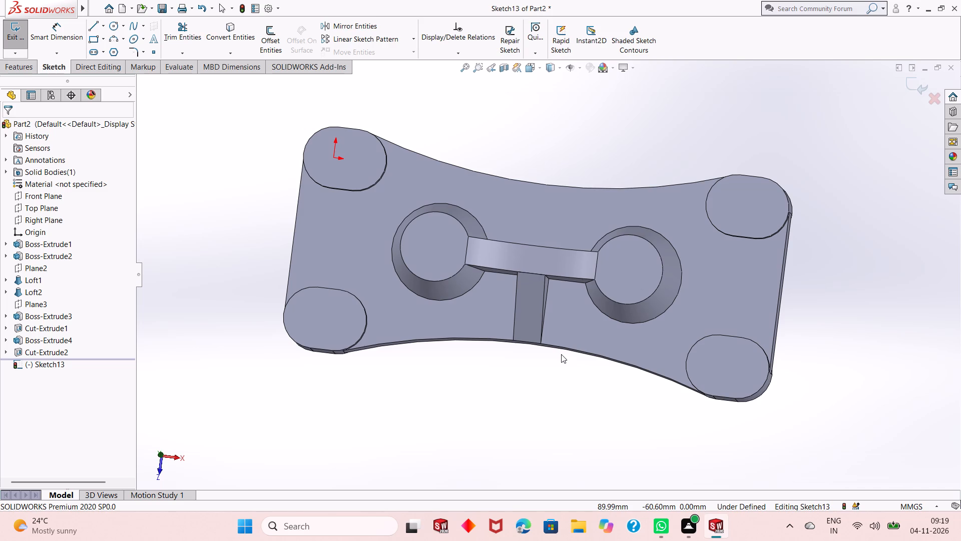
key(ctrl+8)
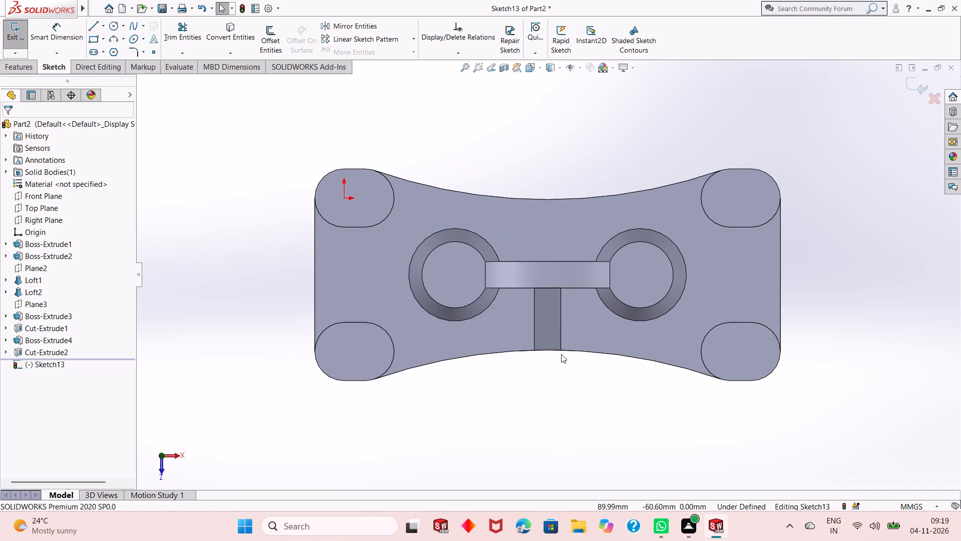
scroll(516, 258, up, 1)
scroll(598, 249, down, 1)
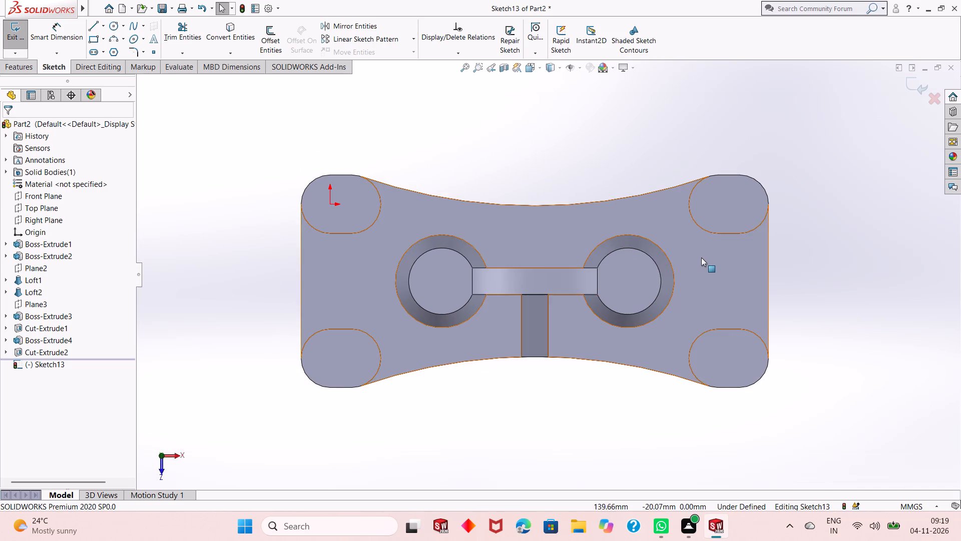
Sketch a straight slot on the corner boss at the origin, 8 mm between arc centres and about 11.7 mm wide.
scroll(701, 258, down, 1)
scroll(495, 279, up, 1)
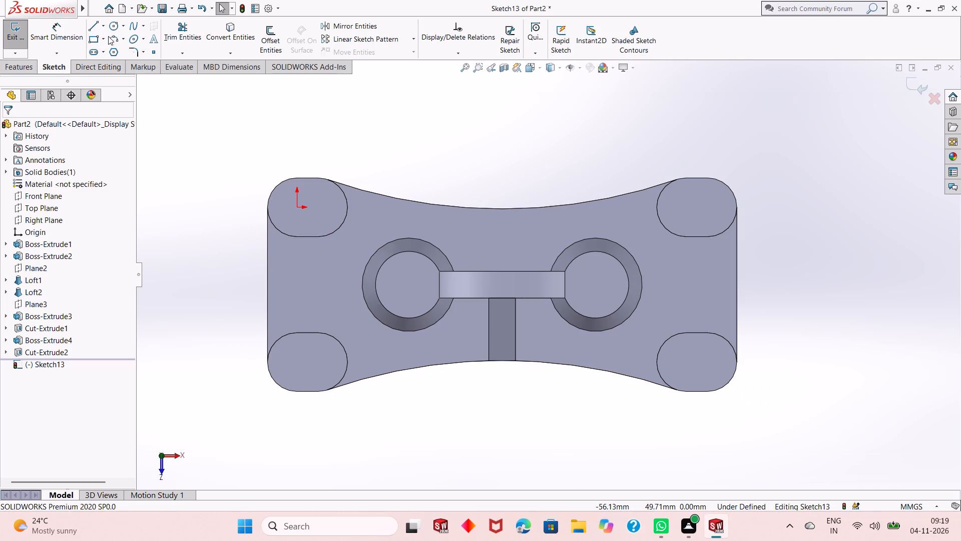
click(90, 51)
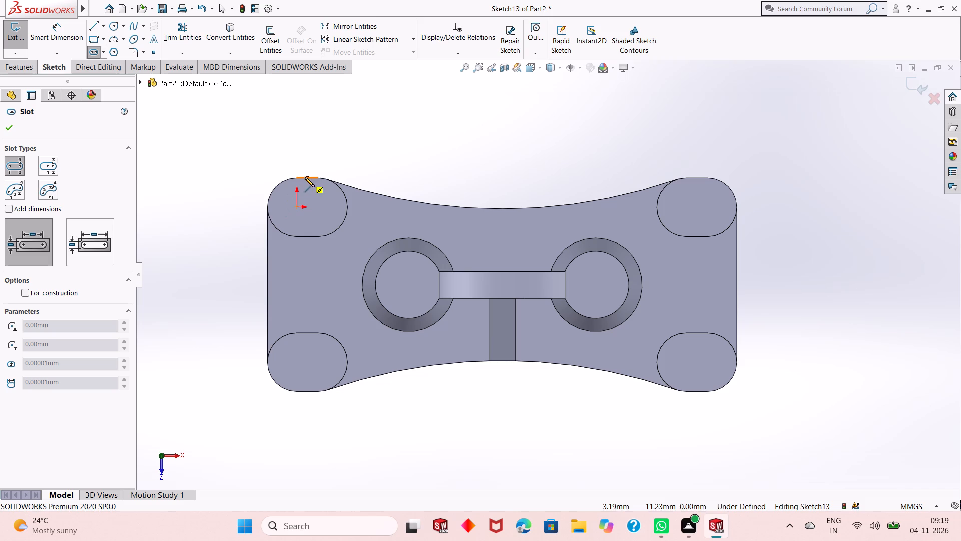
click(295, 204)
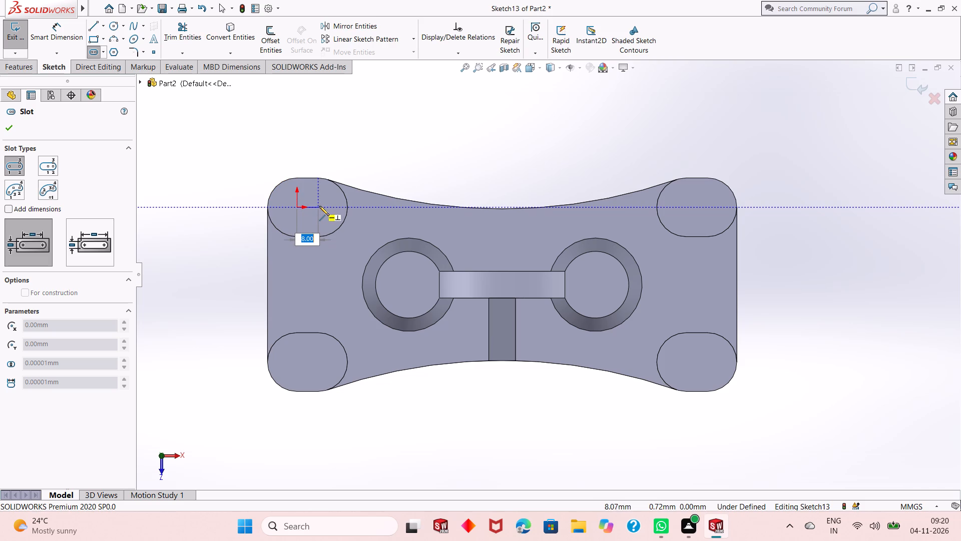
click(319, 206)
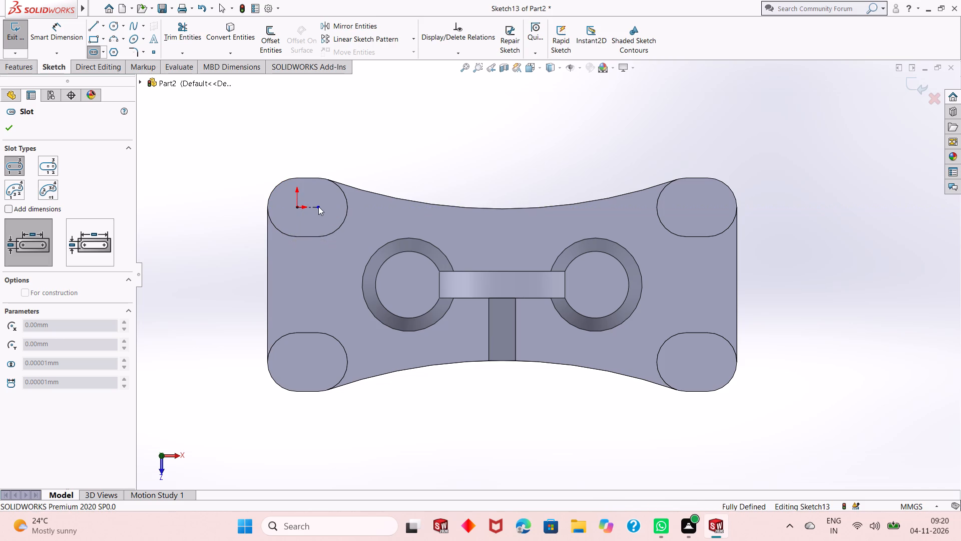
click(317, 223)
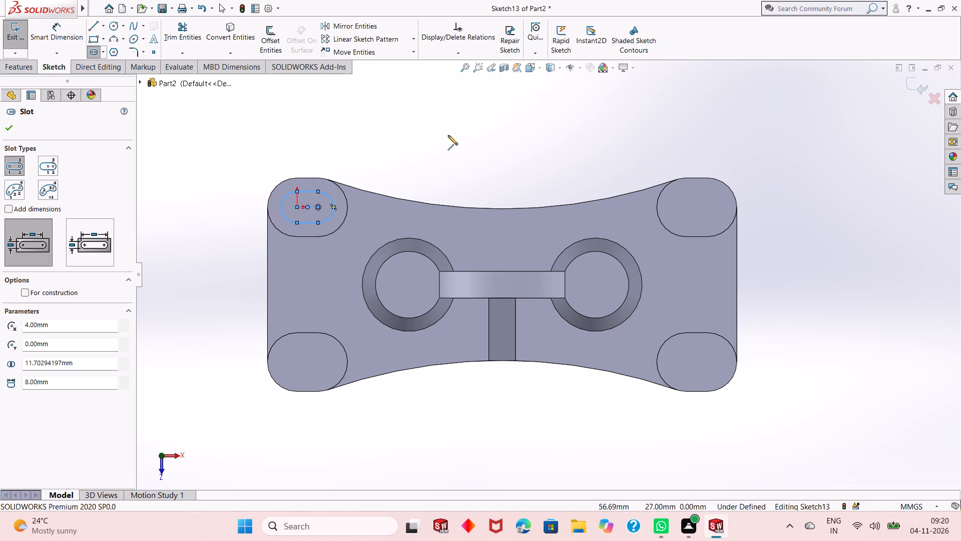
right_click(448, 135)
click(463, 145)
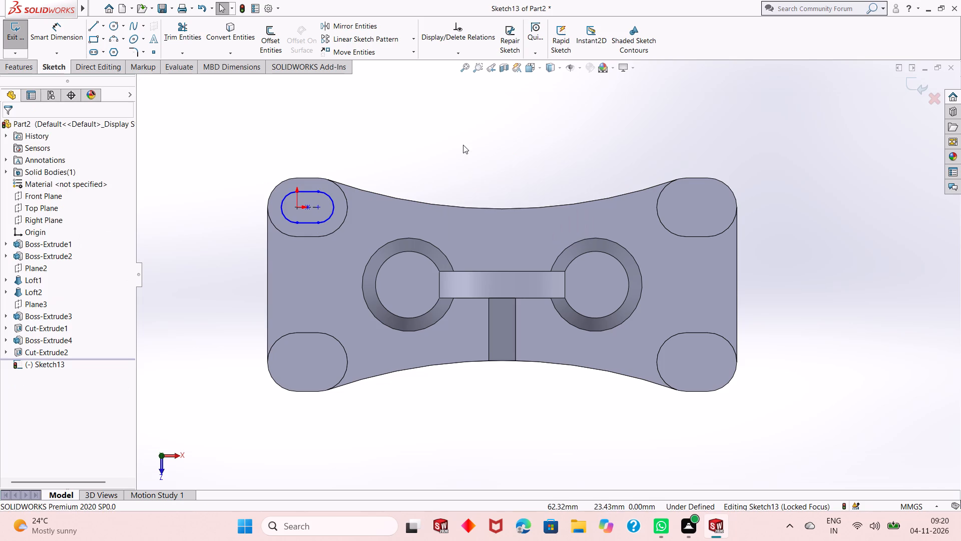
Sketch straight slots on the other three corner bosses, each 8 mm between centres, about 13.2, 8 and 11.8 mm wide going around the plate.
click(92, 52)
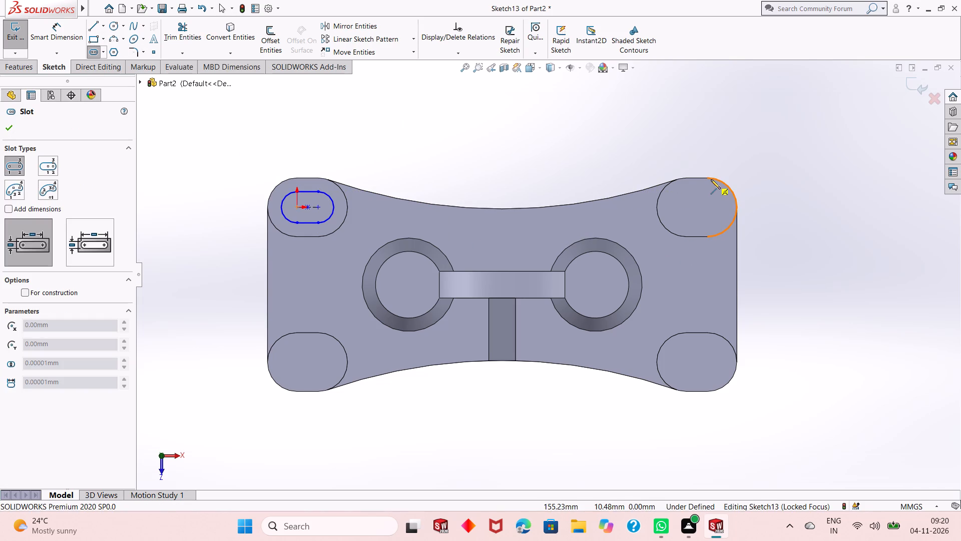
click(707, 206)
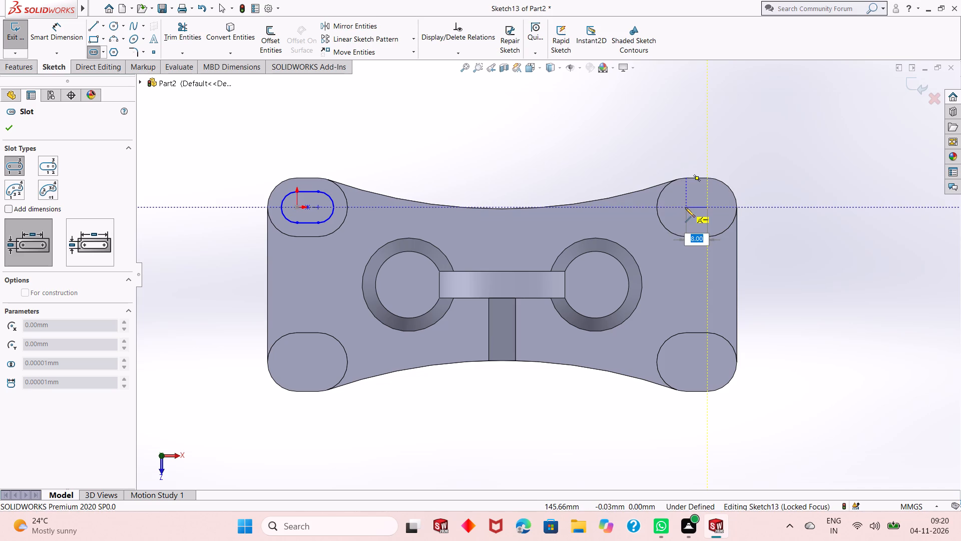
click(685, 207)
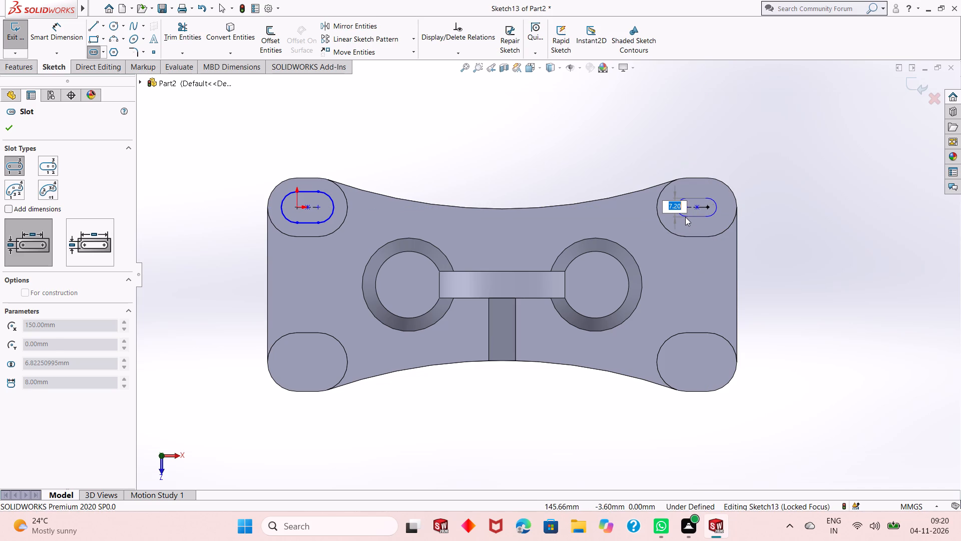
click(686, 225)
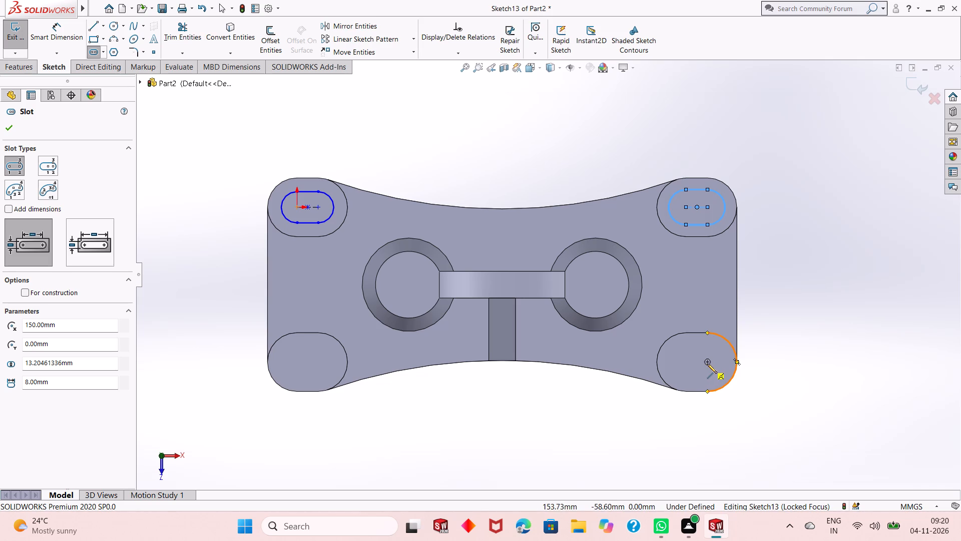
click(708, 361)
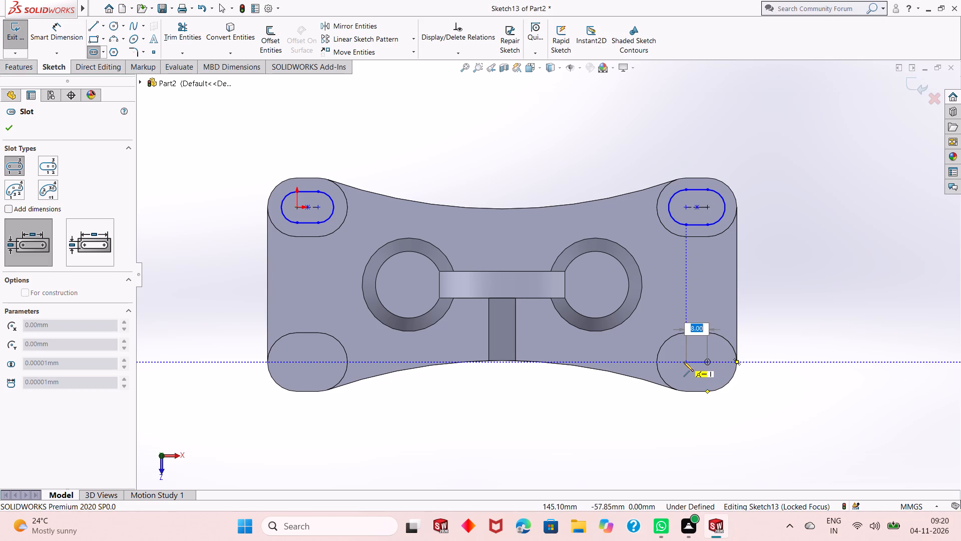
click(686, 362)
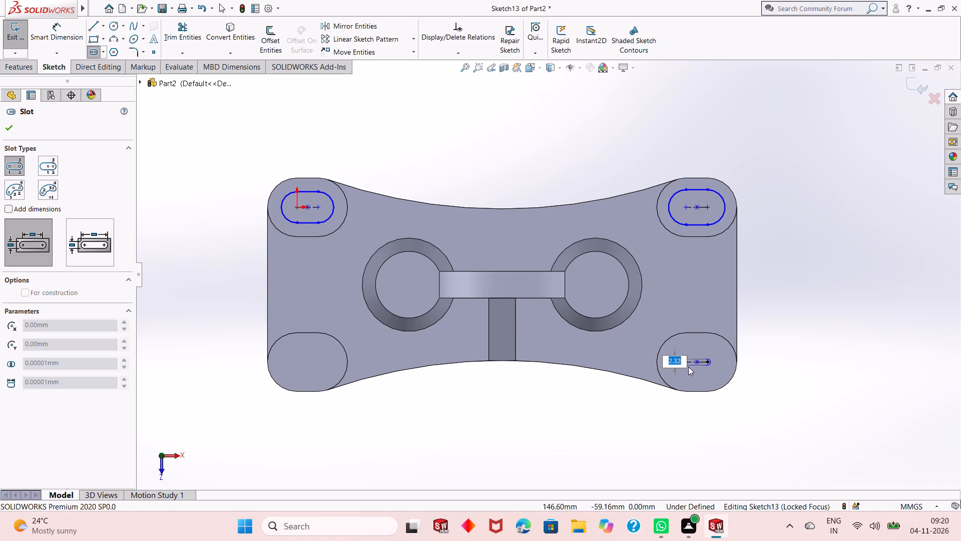
click(689, 373)
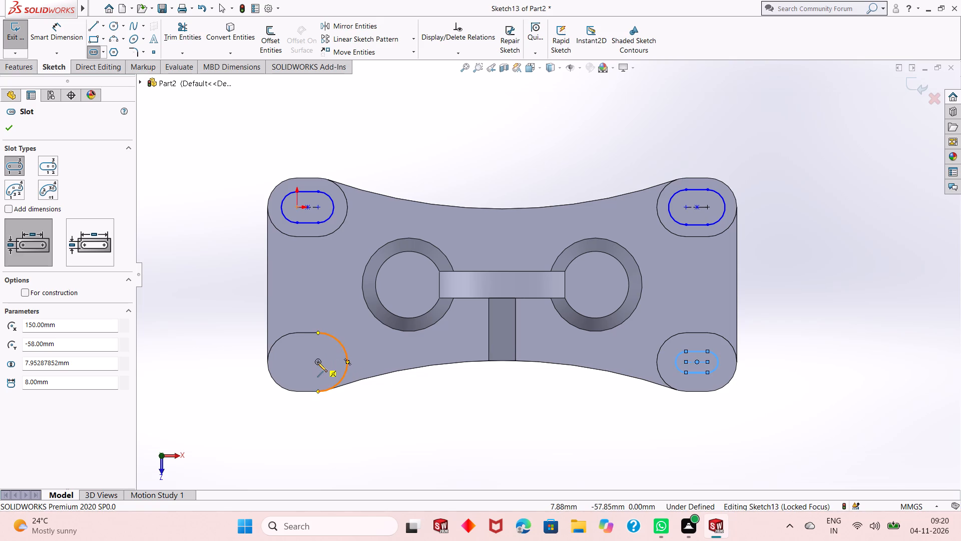
click(318, 360)
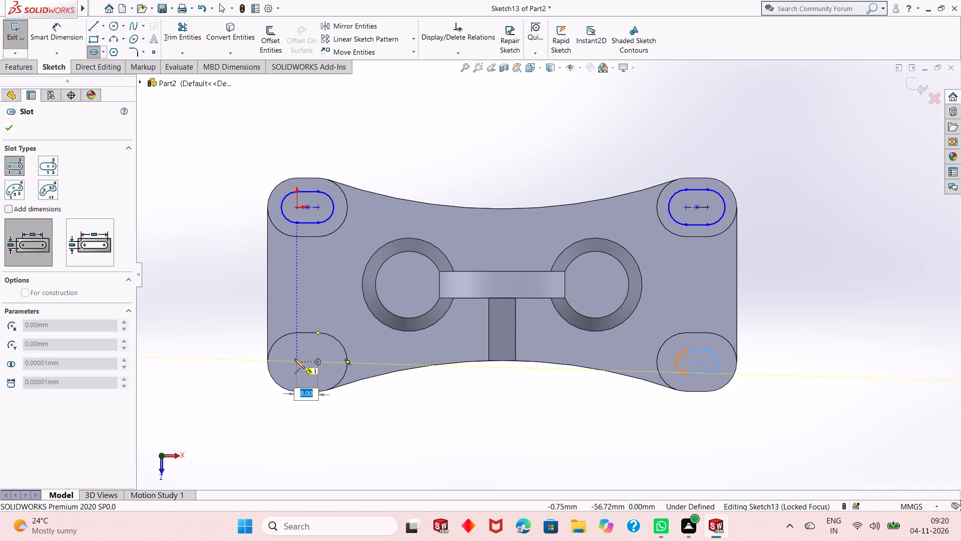
click(295, 359)
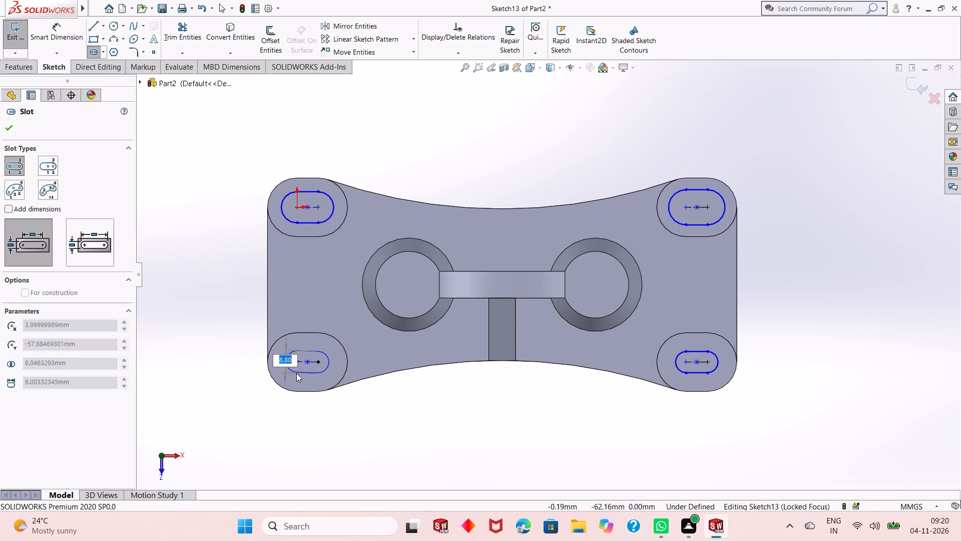
click(296, 377)
right_click(428, 129)
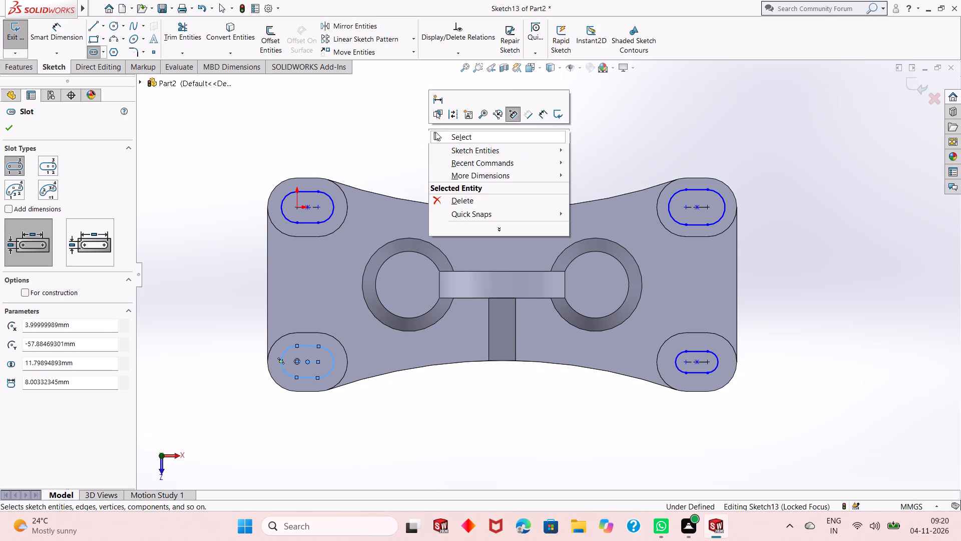
click(444, 136)
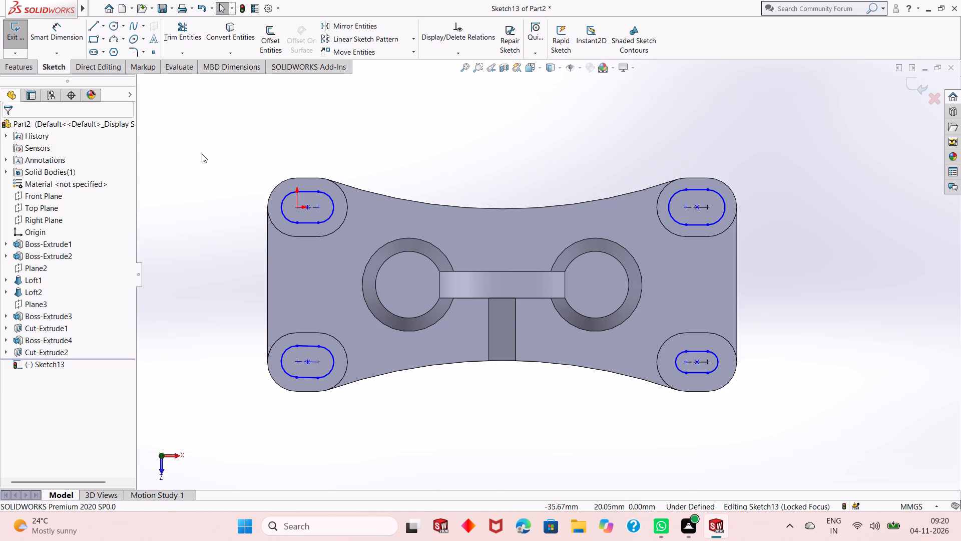
Dimension the centre-to-centre length of the slot at the origin as 8 mm.
click(60, 34)
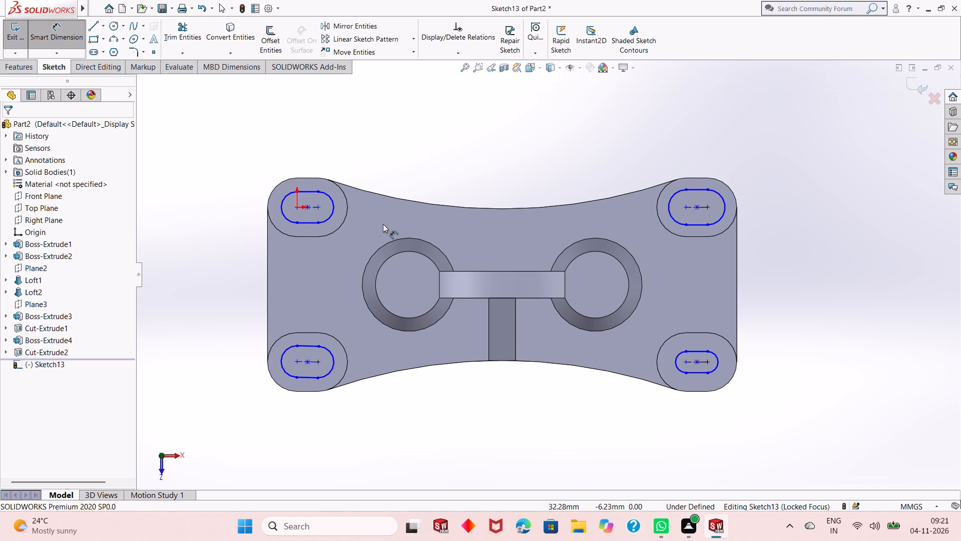
scroll(372, 223, down, 1)
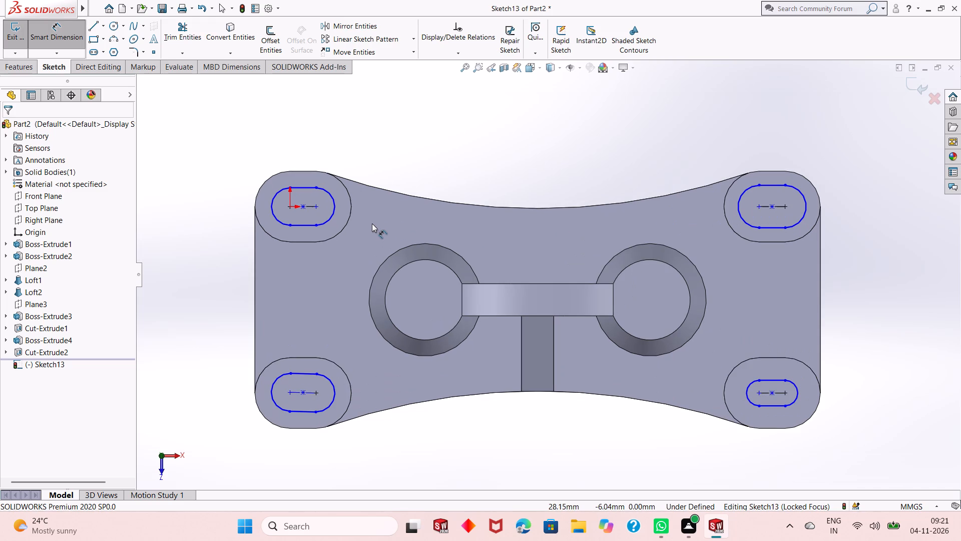
scroll(372, 223, up, 2)
scroll(648, 257, down, 1)
scroll(480, 251, down, 1)
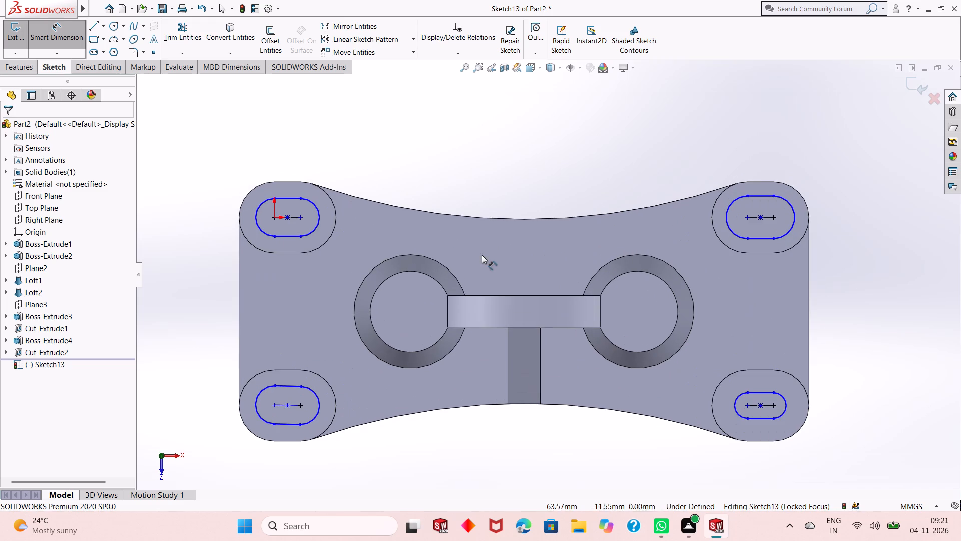
scroll(535, 272, up, 1)
scroll(541, 337, down, 1)
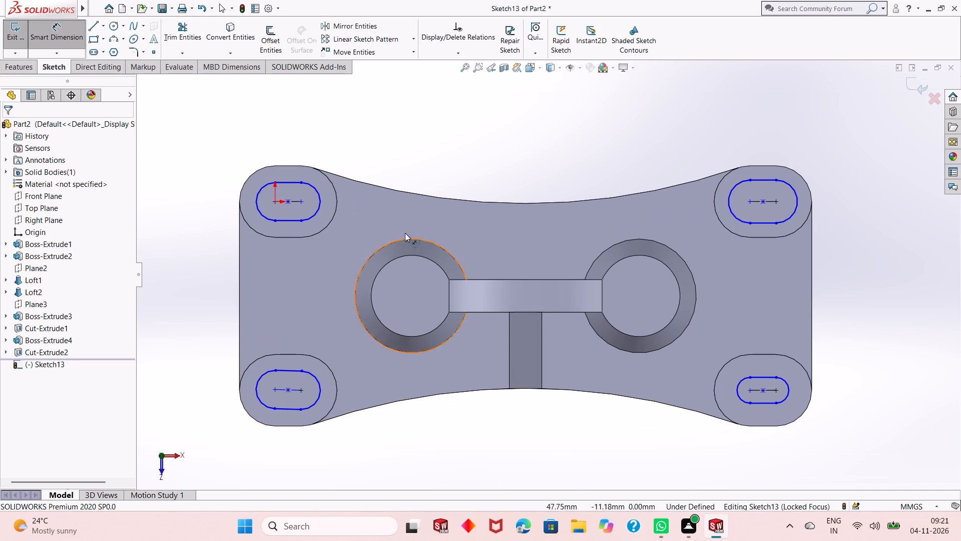
click(294, 201)
click(296, 117)
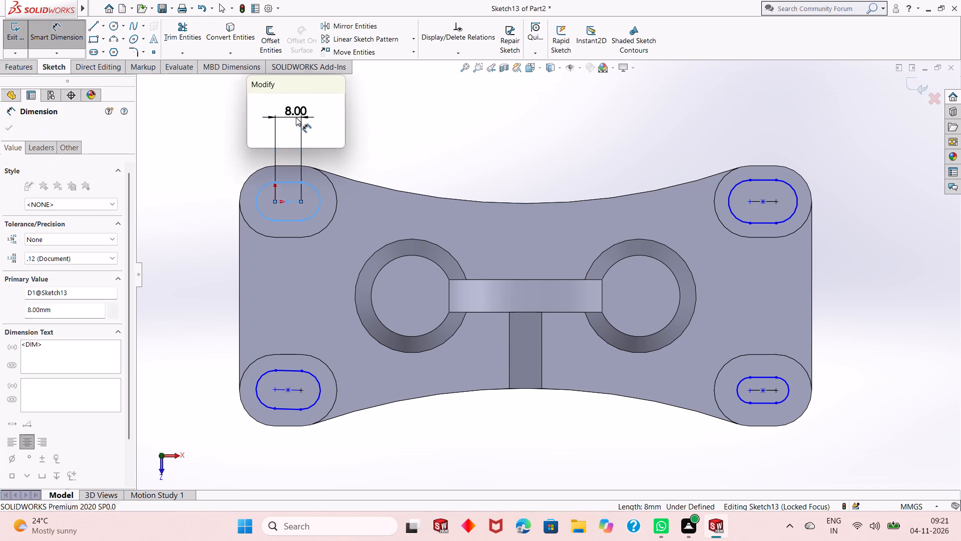
key(Return)
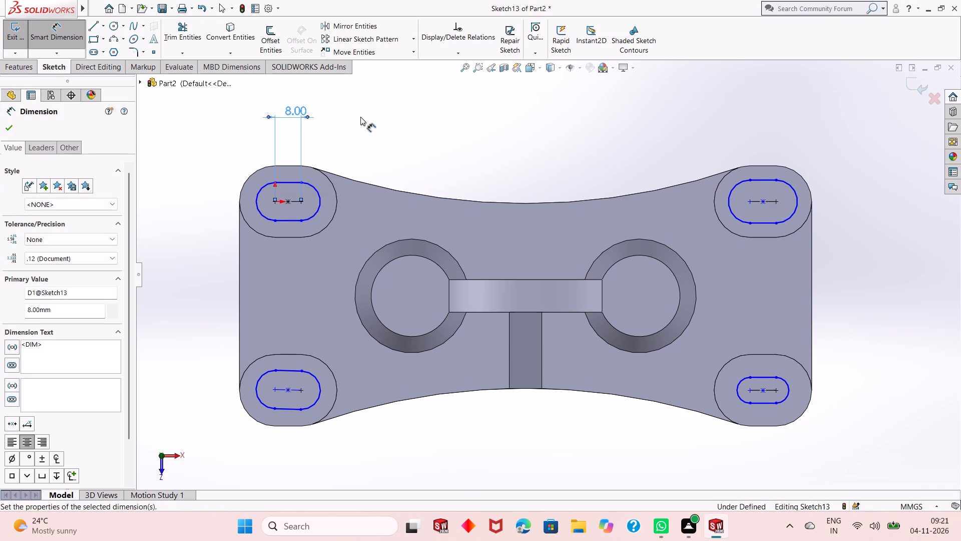
right_click(386, 136)
click(420, 166)
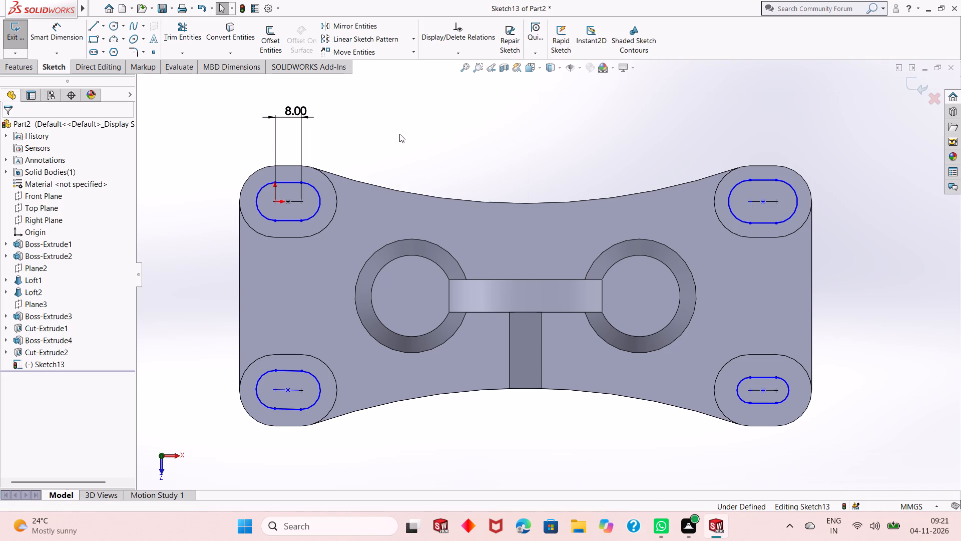
Dimension the end-arc radius of the slot at the origin, entering 10.5 mm and correcting it to 10.5/2 (5.25 mm).
click(53, 37)
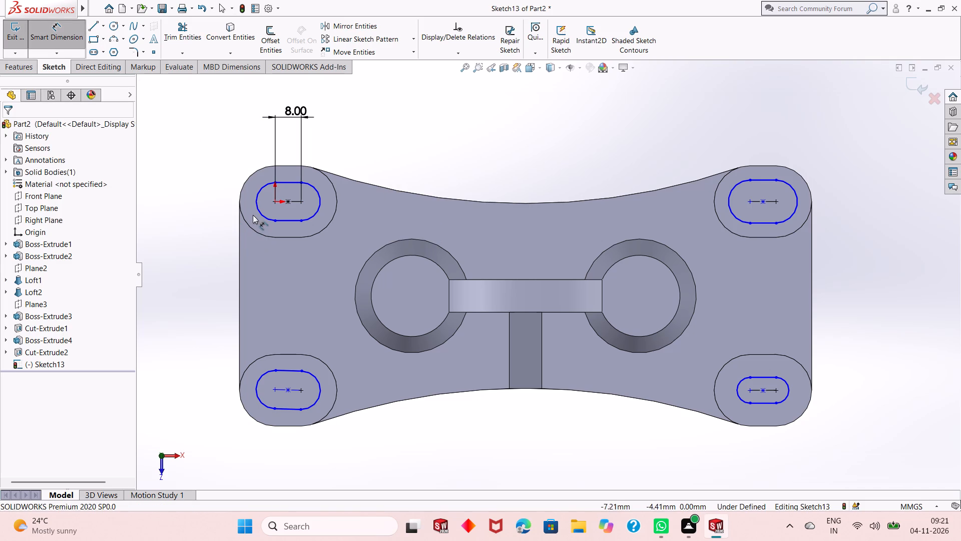
click(257, 210)
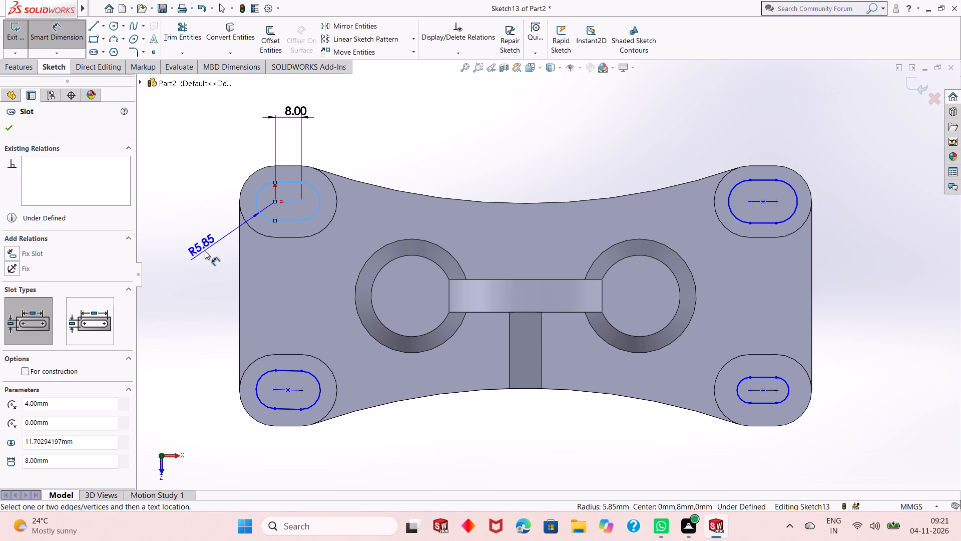
click(205, 250)
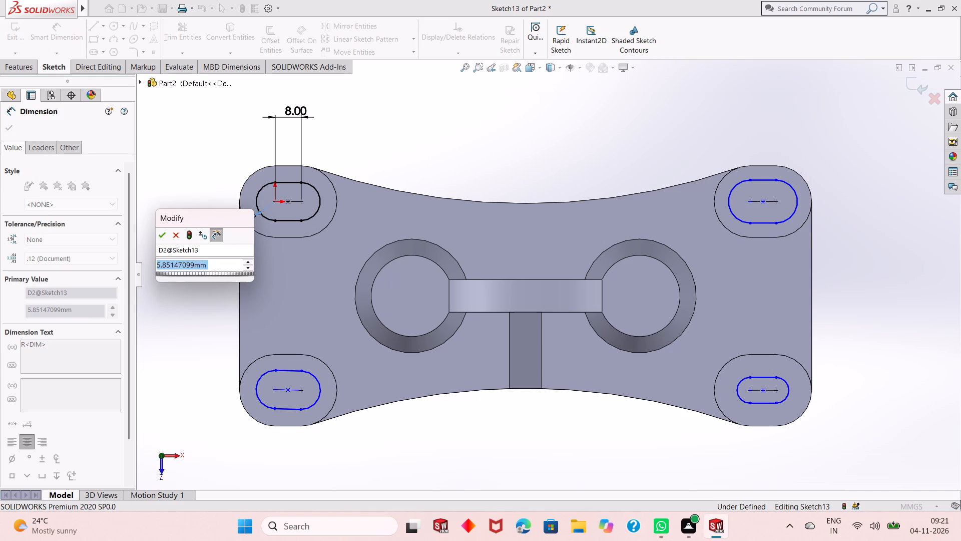
text(10.5)
key(Return)
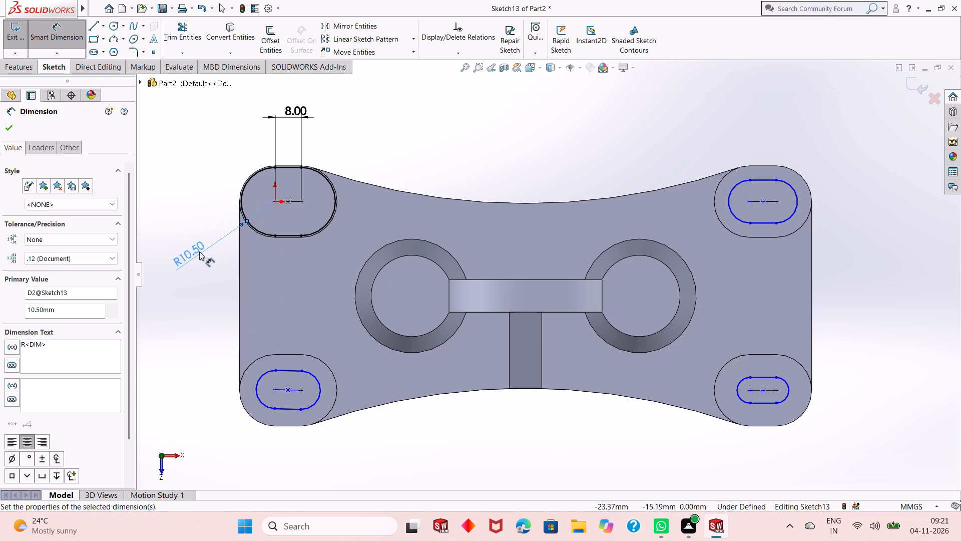
double_click(199, 251)
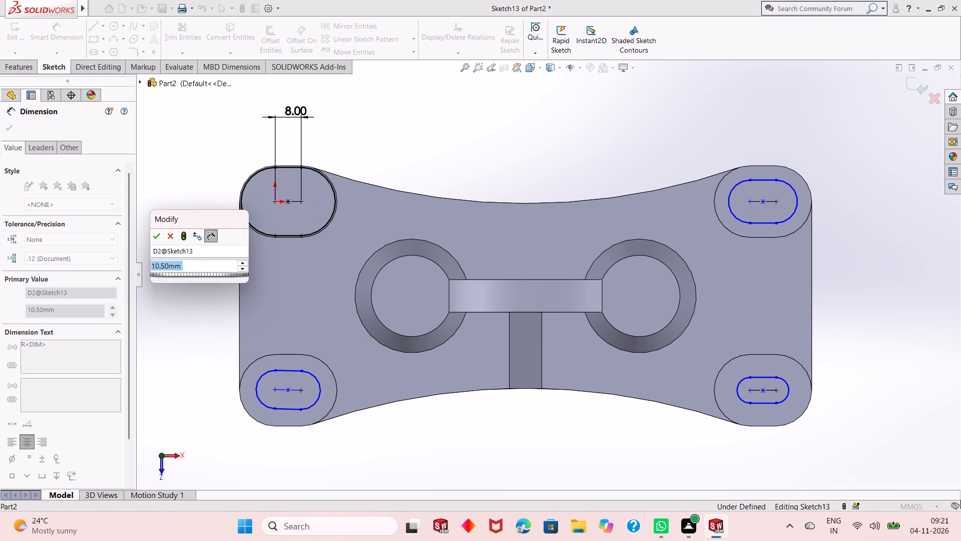
text(10.5/2)
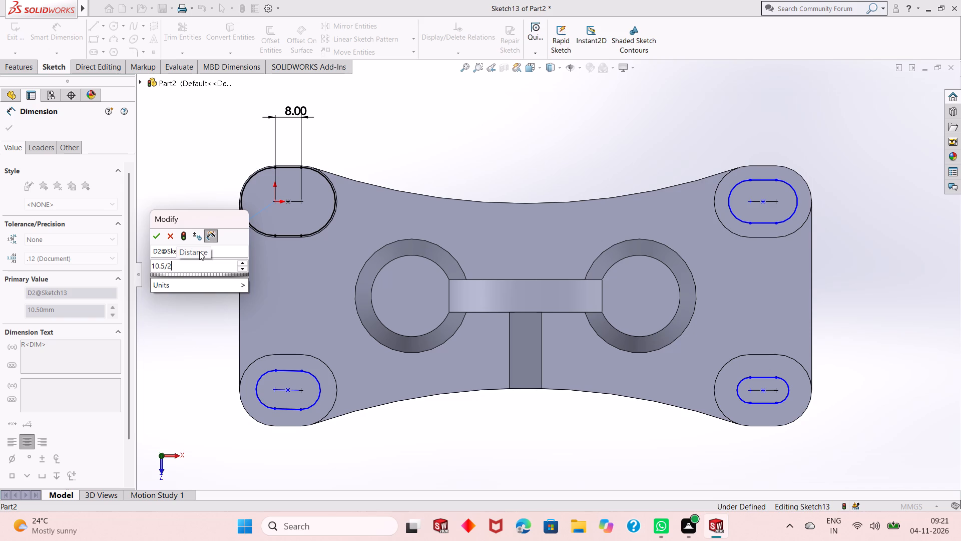
key(Return)
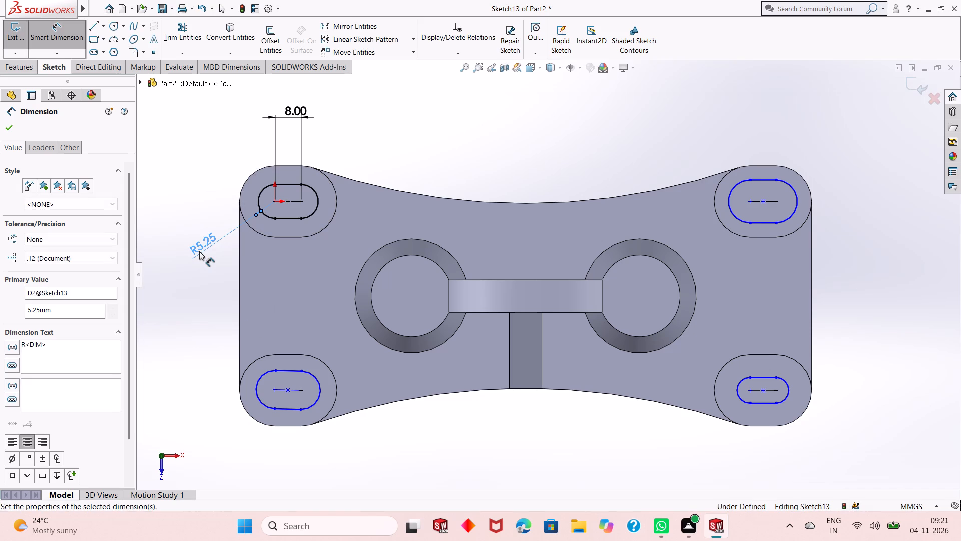
right_click(431, 138)
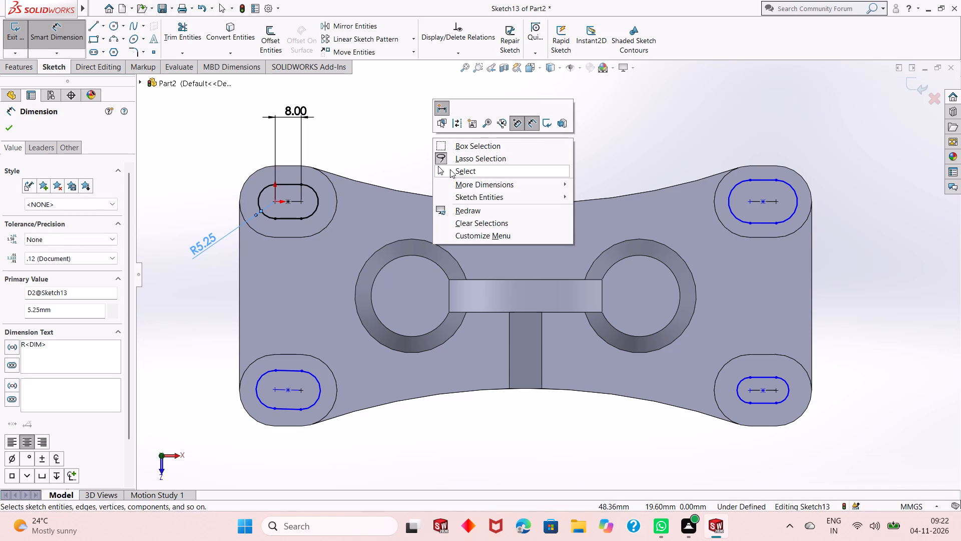
click(450, 171)
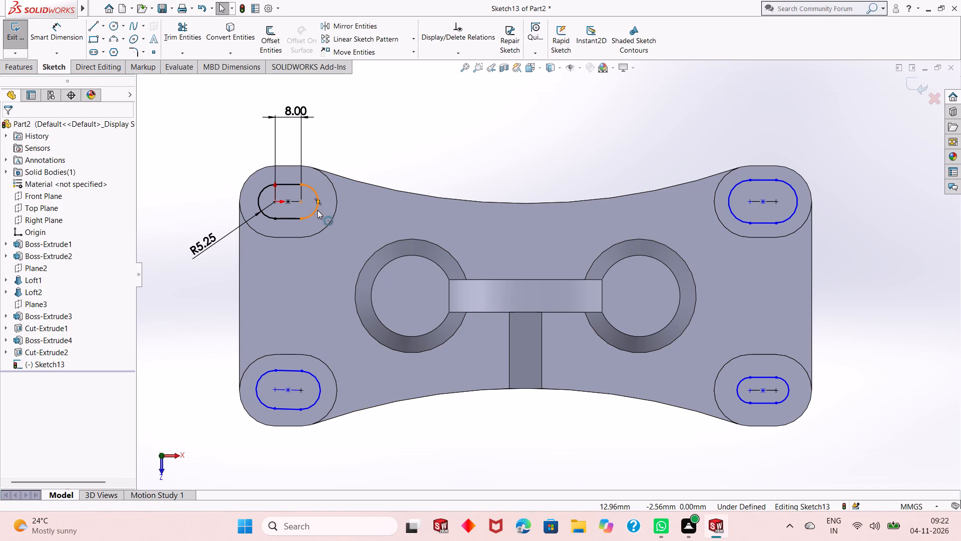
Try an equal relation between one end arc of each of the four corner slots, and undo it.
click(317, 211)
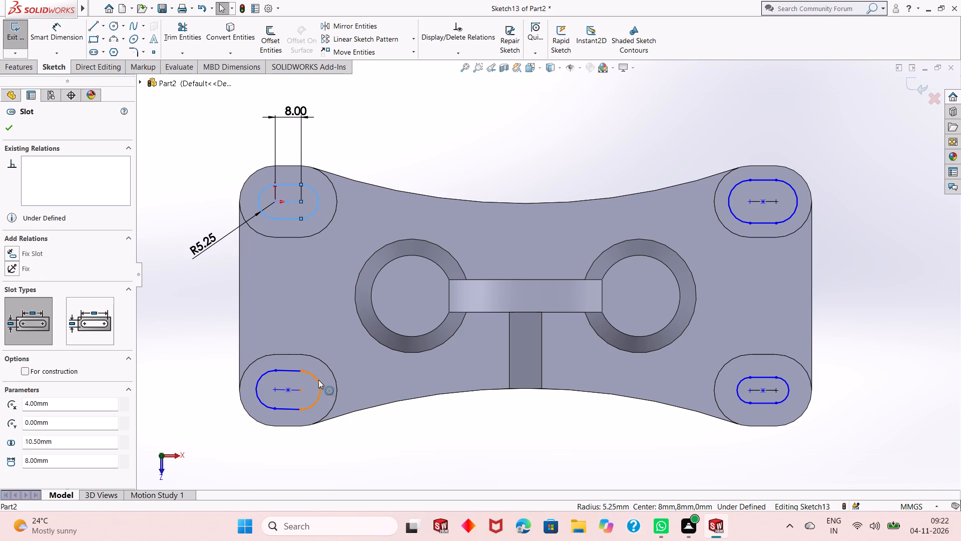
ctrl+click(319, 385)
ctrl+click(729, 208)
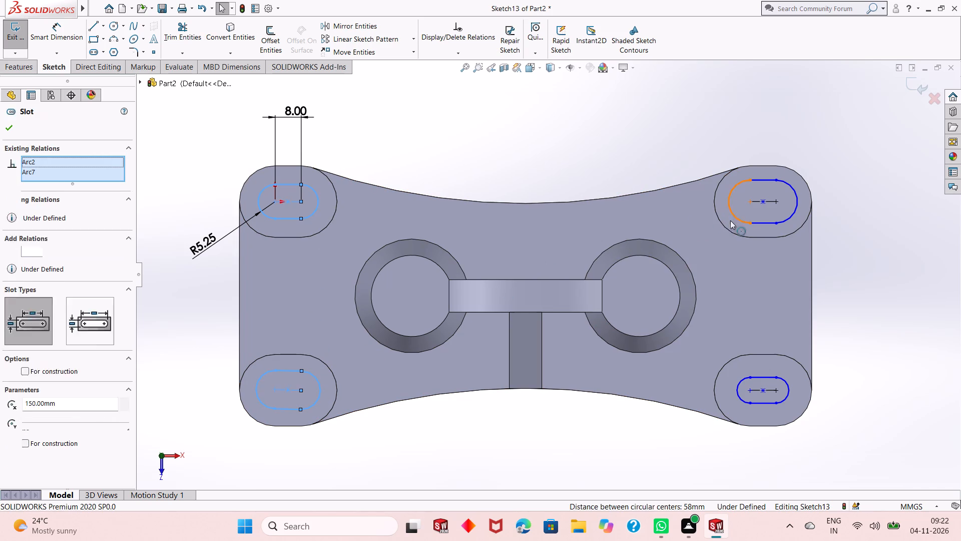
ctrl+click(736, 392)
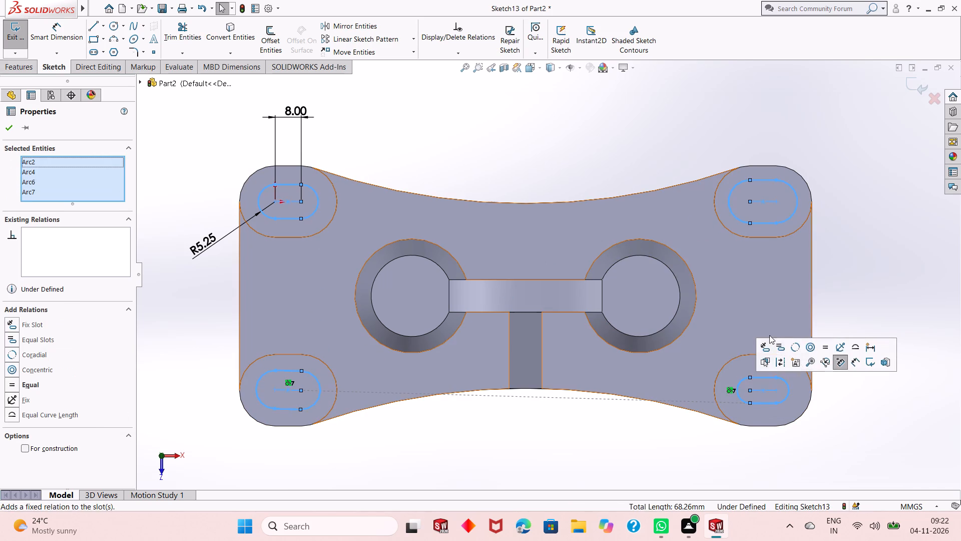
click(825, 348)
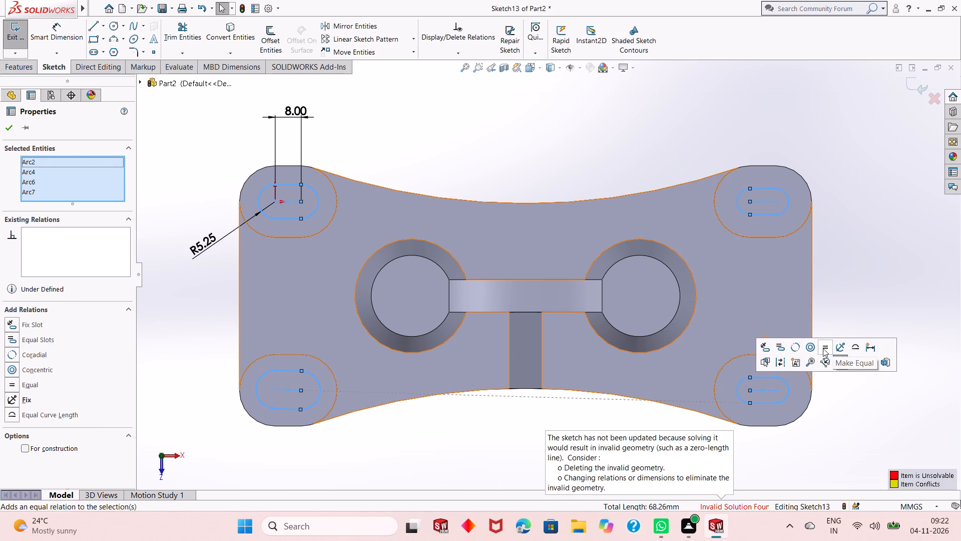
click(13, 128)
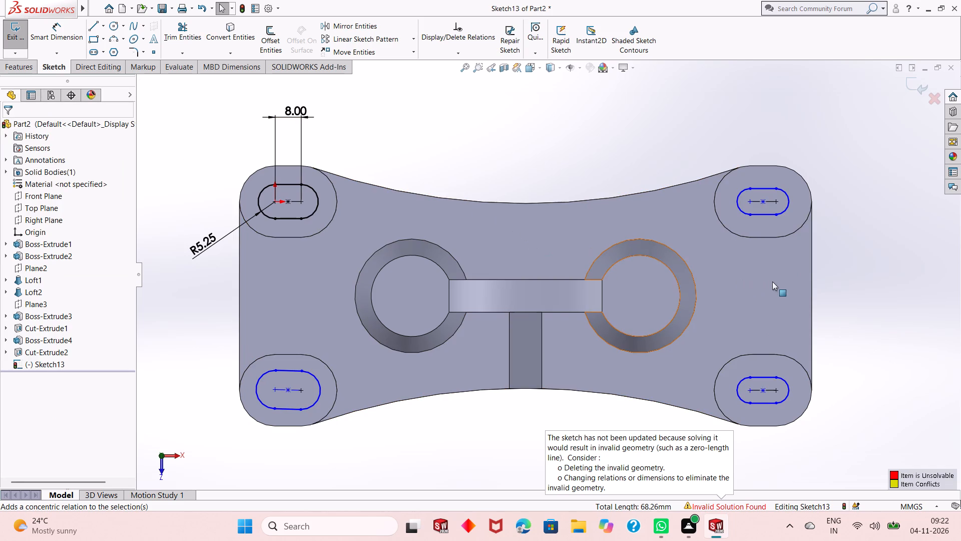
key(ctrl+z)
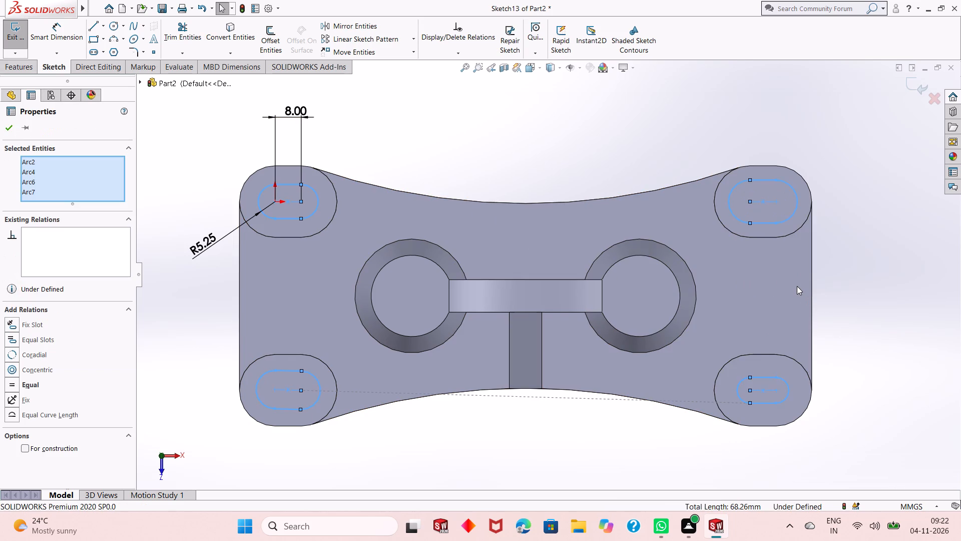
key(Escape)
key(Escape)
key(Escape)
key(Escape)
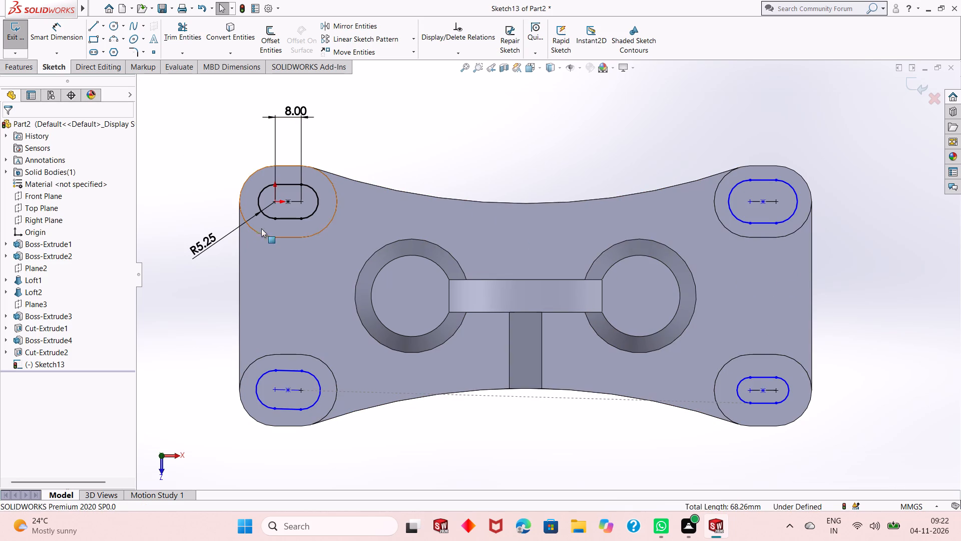
Make the centrelines of all four corner slots equal in length.
click(295, 200)
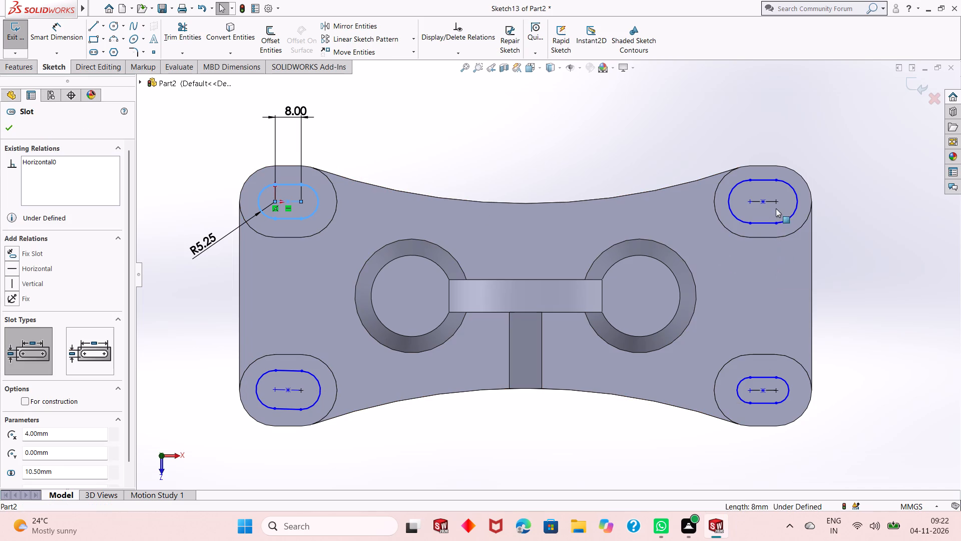
ctrl+click(770, 203)
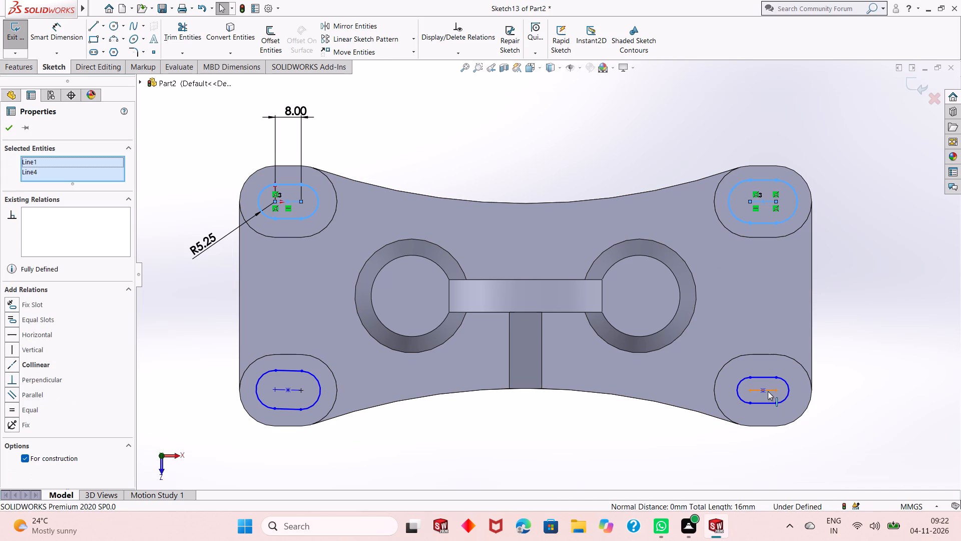
ctrl+click(768, 391)
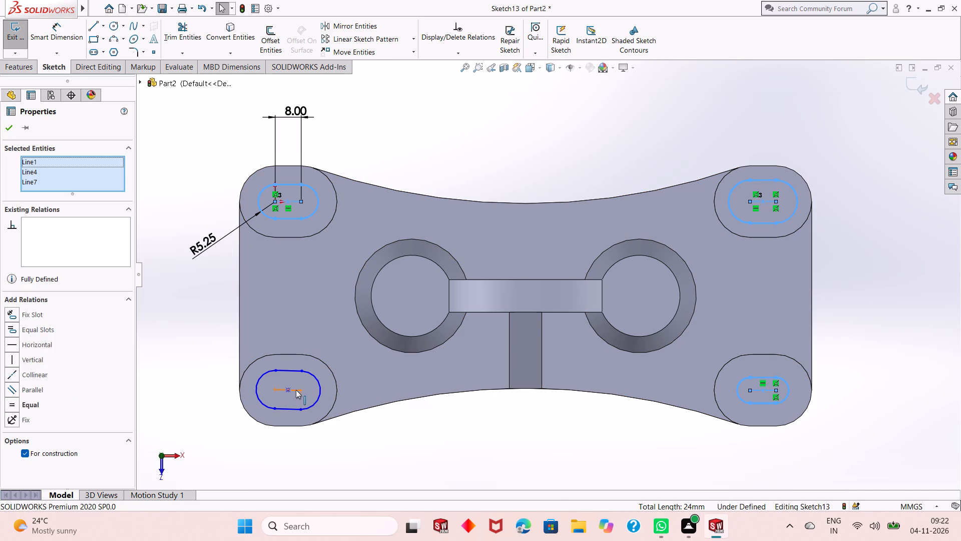
ctrl+click(295, 391)
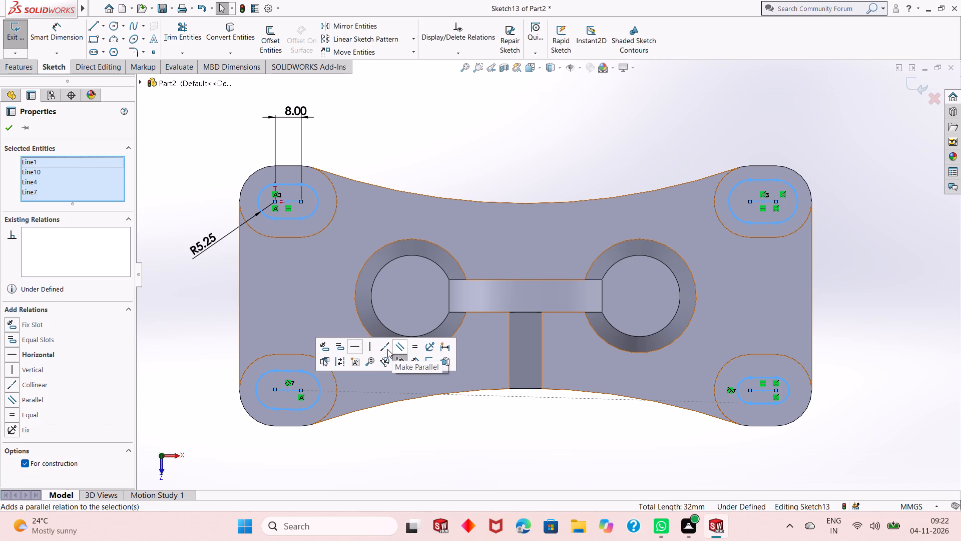
click(414, 348)
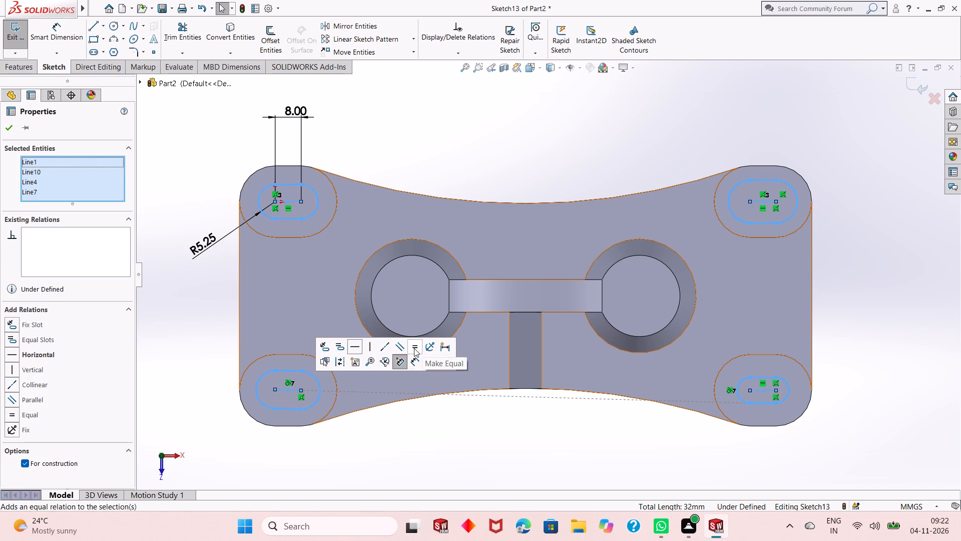
click(11, 129)
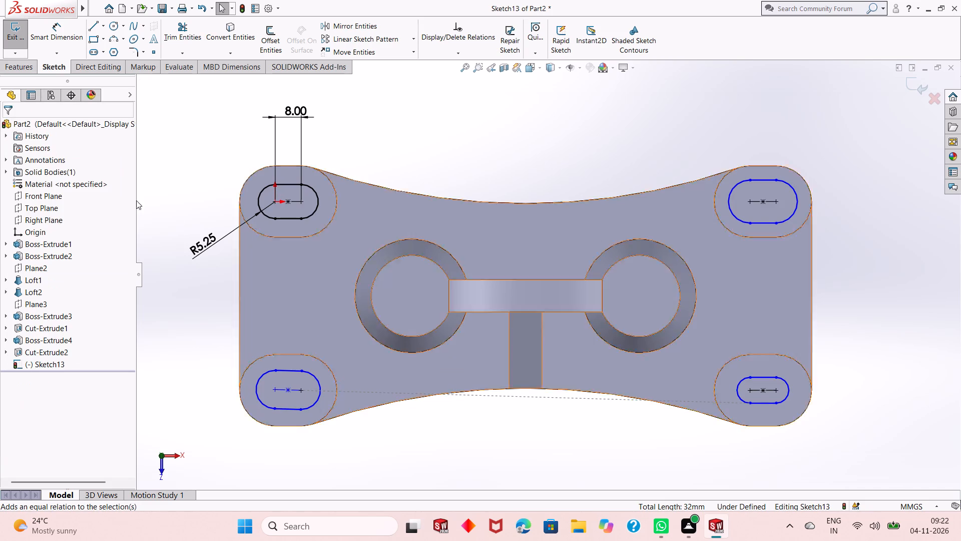
Make the end arcs of the other three corner slots equal to the dimensioned end arc of the slot at the origin.
click(317, 207)
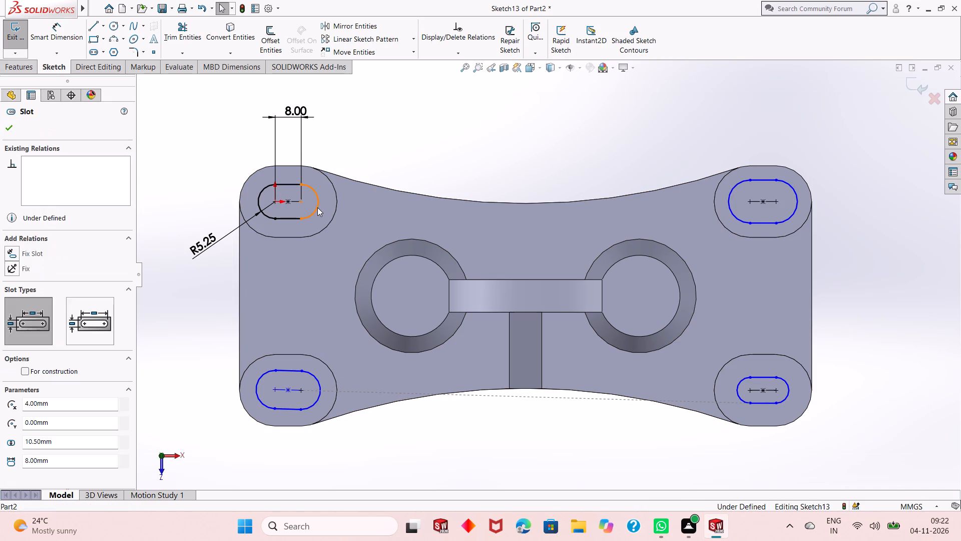
ctrl+click(729, 208)
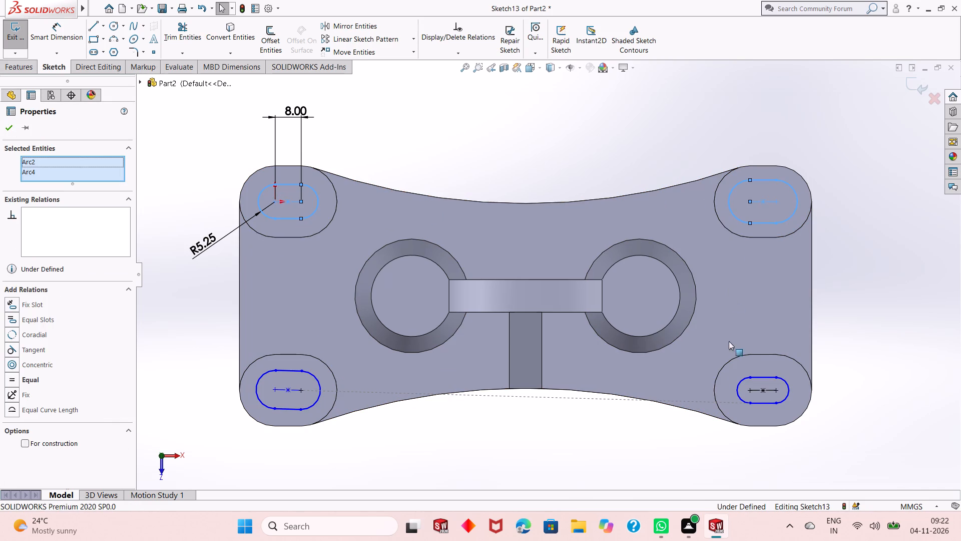
ctrl+click(740, 387)
ctrl+click(314, 380)
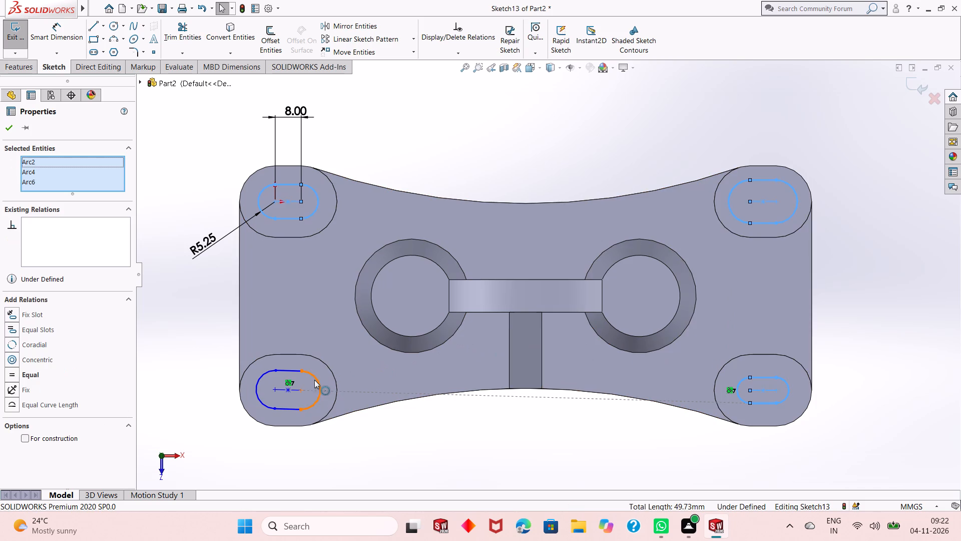
click(404, 340)
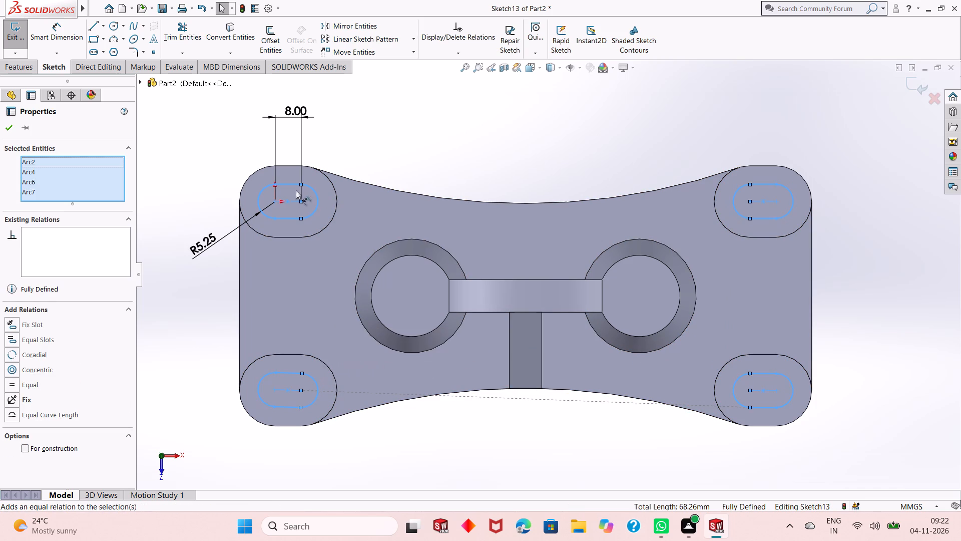
click(13, 127)
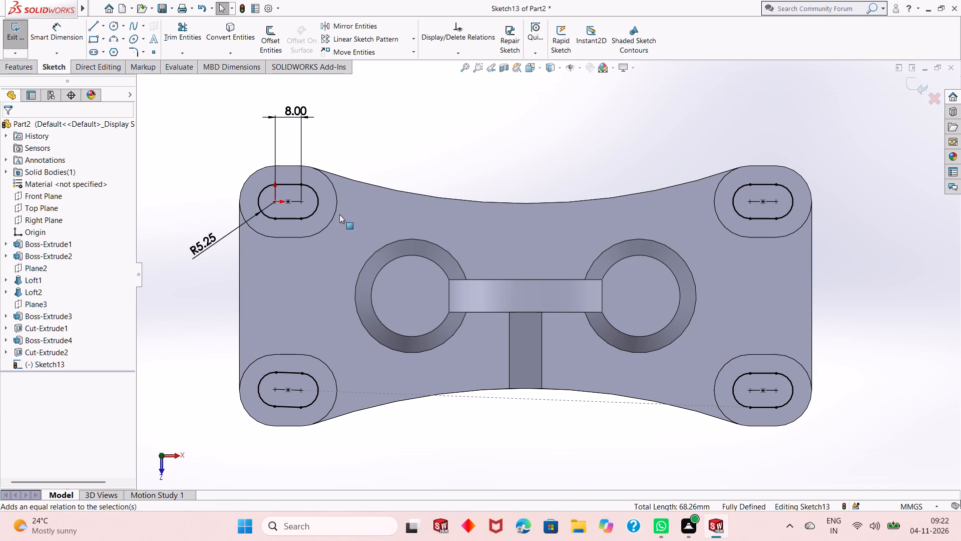
Extrude-cut the four slot profiles through all of the corner bosses.
click(27, 65)
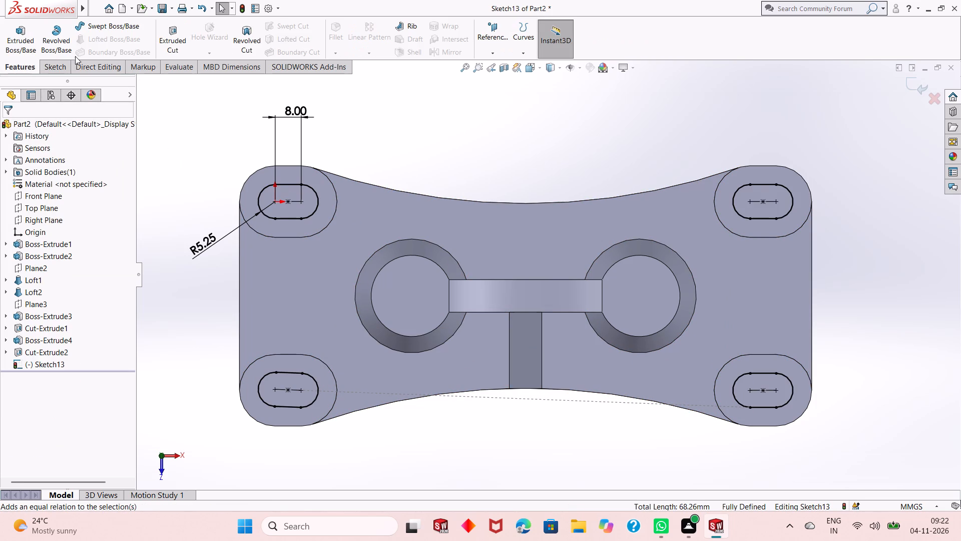
click(175, 47)
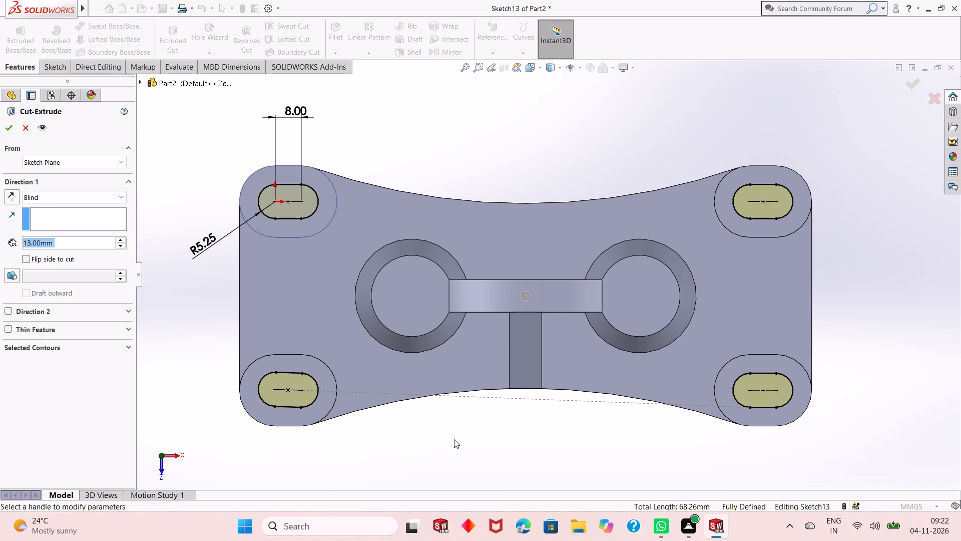
middle_drag(455, 441, 458, 182)
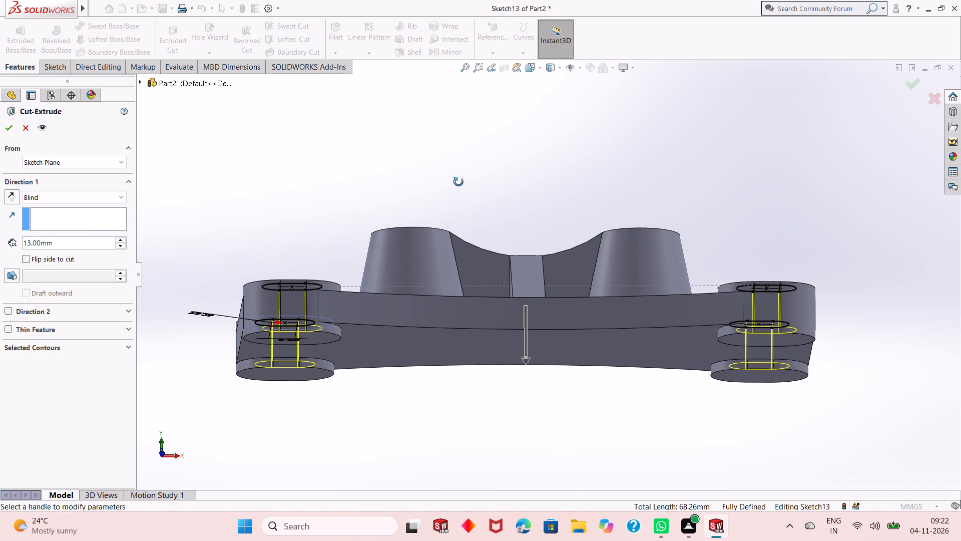
middle_drag(458, 182, 455, 278)
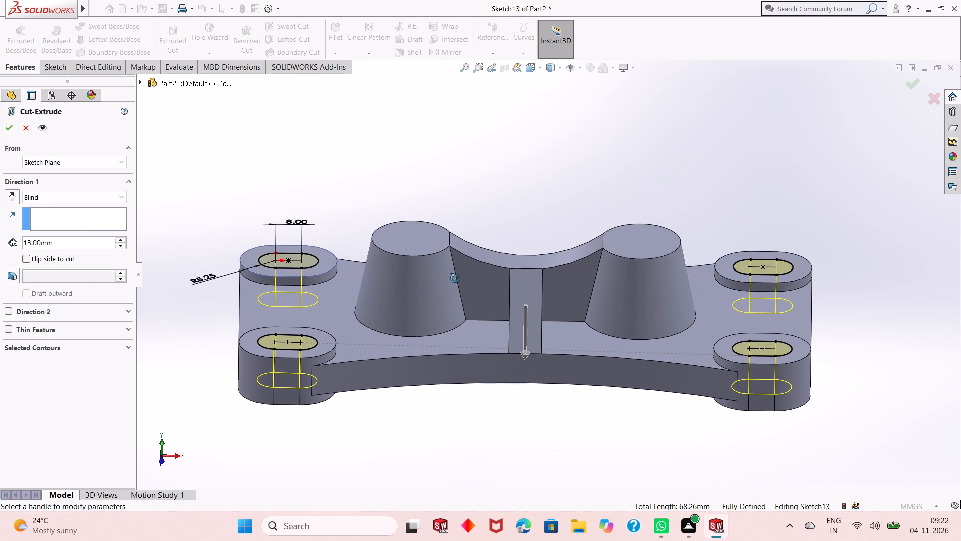
middle_drag(455, 278, 455, 282)
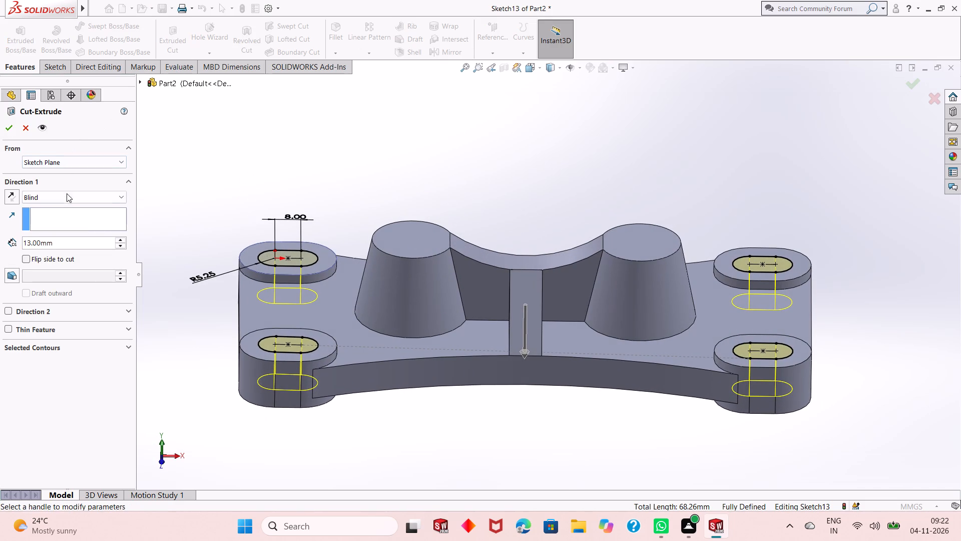
click(67, 199)
click(67, 212)
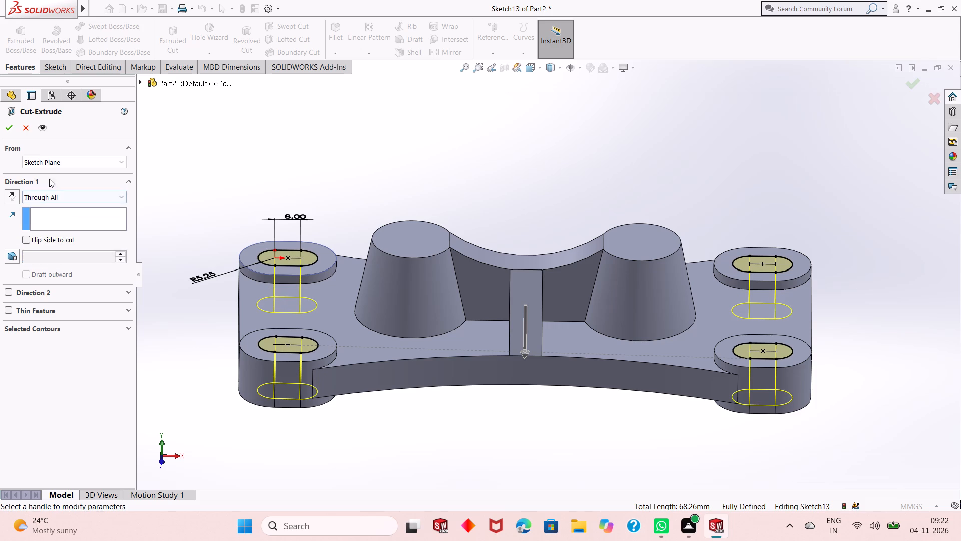
click(6, 131)
click(441, 175)
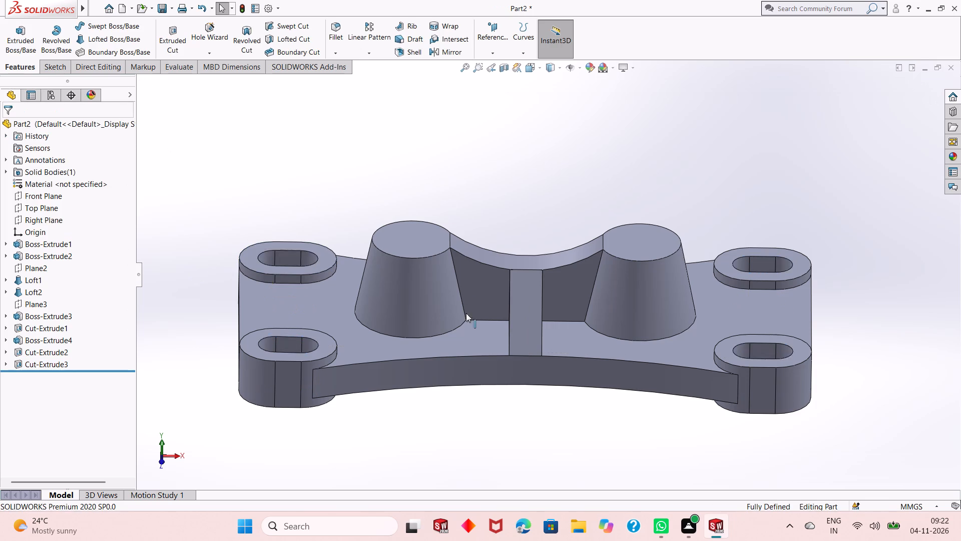
Inspect the slotted plate from above and below, checking the corner slots, lofted bosses, web and rib.
scroll(466, 314, up, 2)
middle_drag(499, 380, 502, 163)
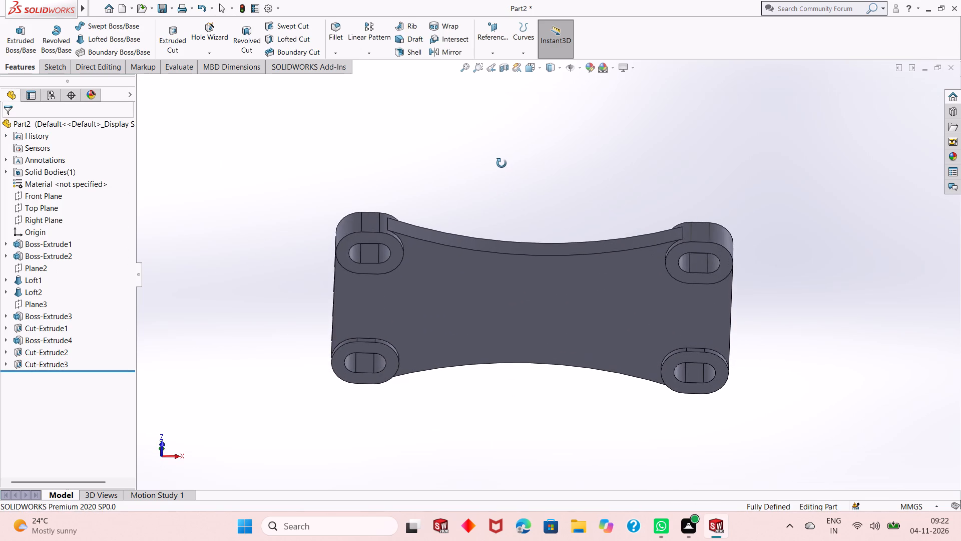
middle_drag(502, 163, 484, 367)
middle_drag(462, 264, 493, 374)
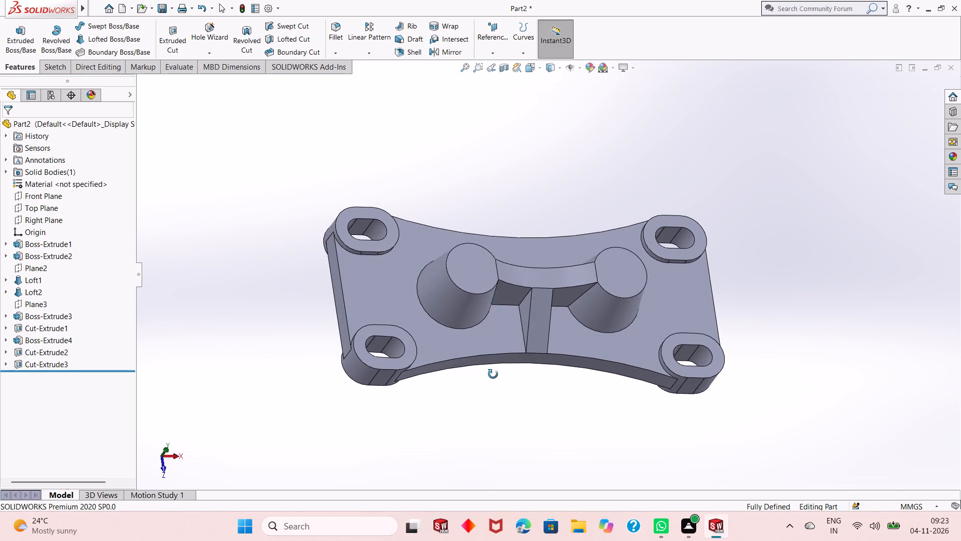
middle_drag(493, 374, 439, 367)
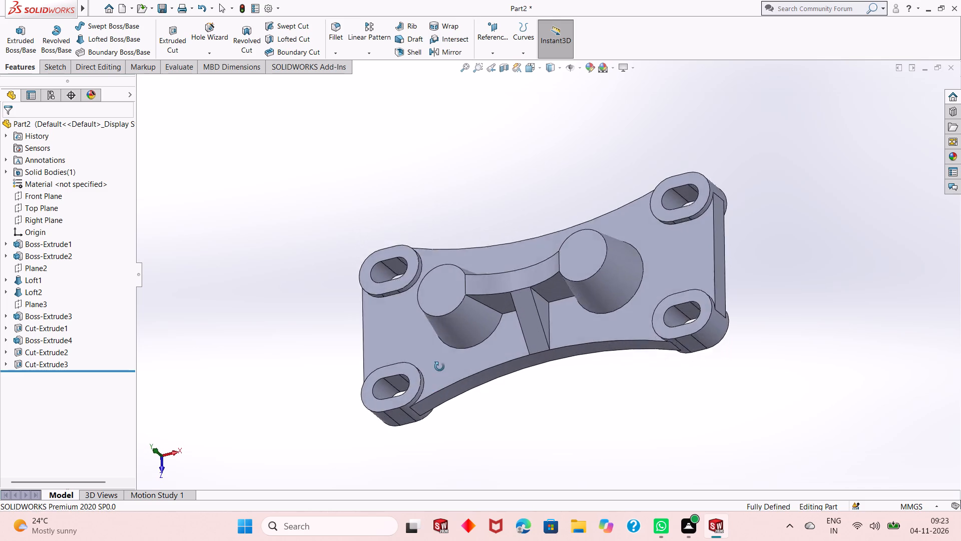
middle_drag(439, 367, 597, 199)
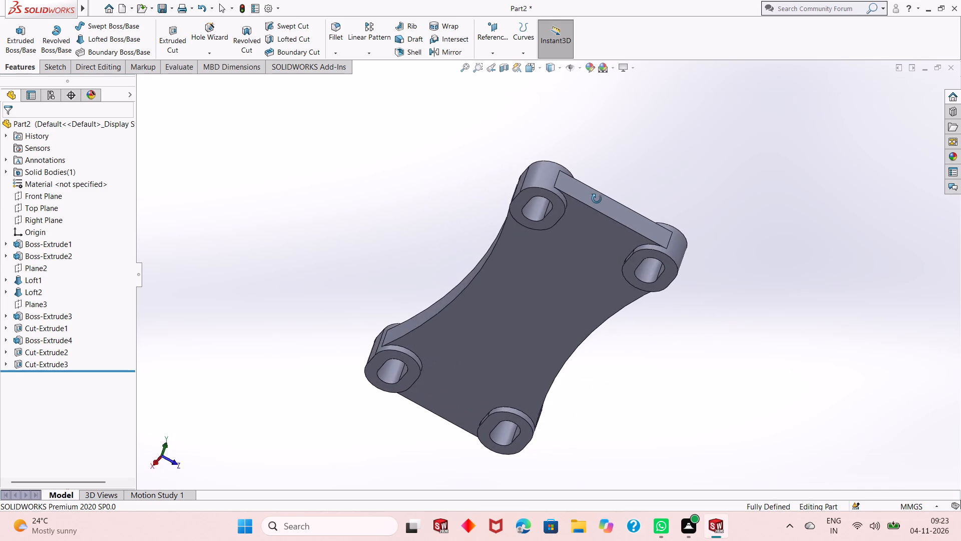
middle_drag(597, 199, 447, 349)
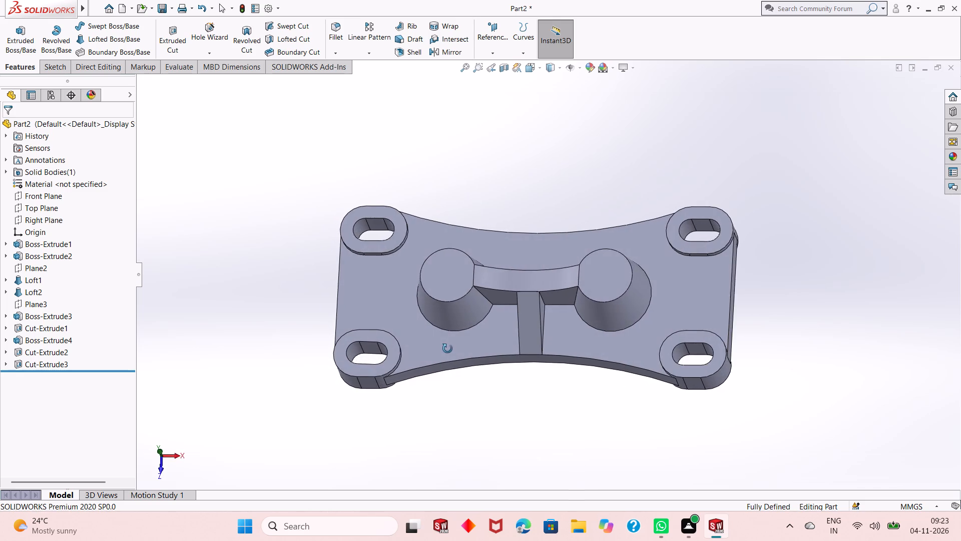
middle_drag(447, 349, 443, 311)
middle_drag(503, 384, 503, 385)
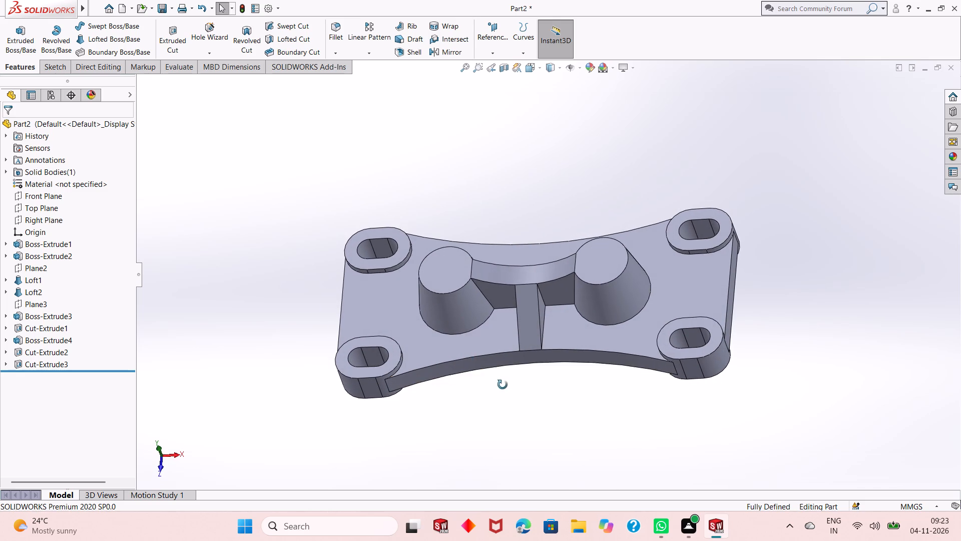
middle_drag(503, 385, 541, 371)
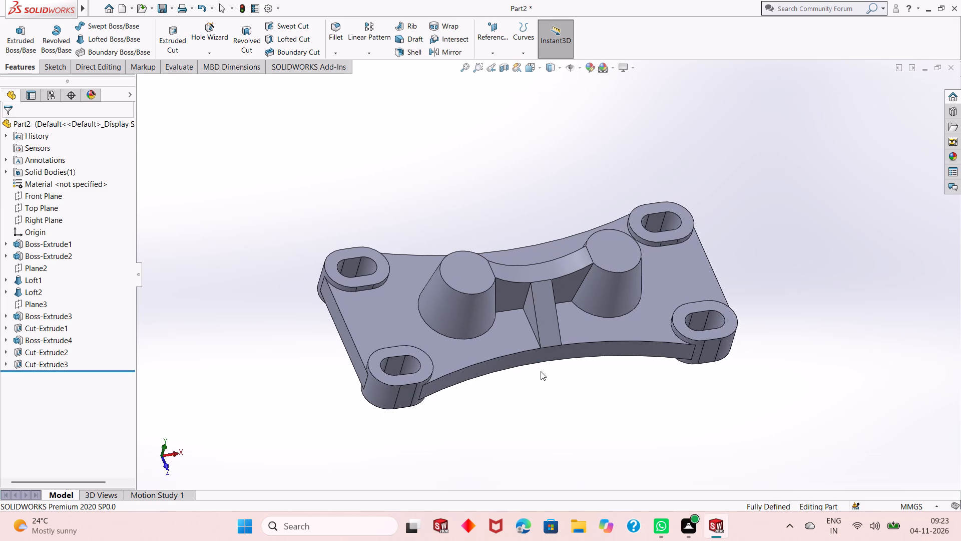
scroll(543, 288, down, 2)
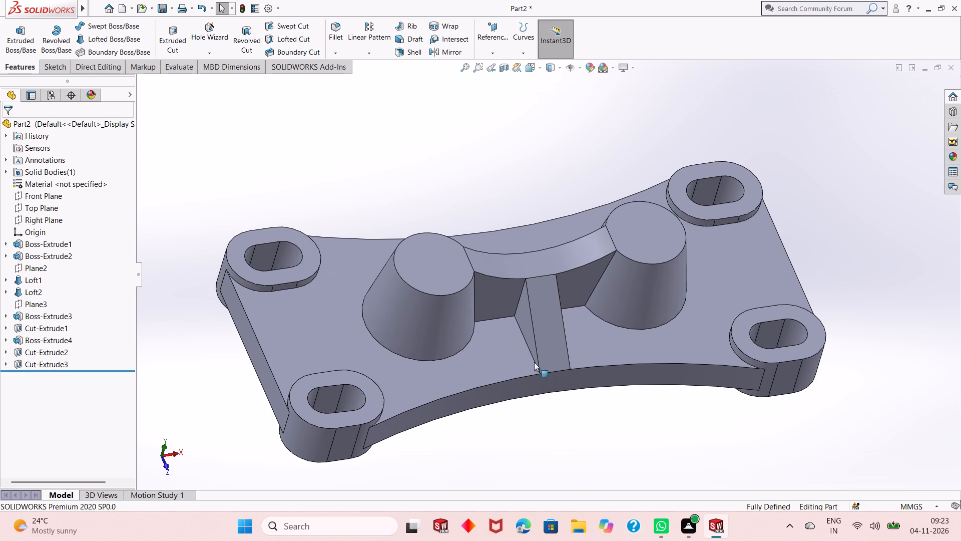
middle_drag(541, 431, 519, 459)
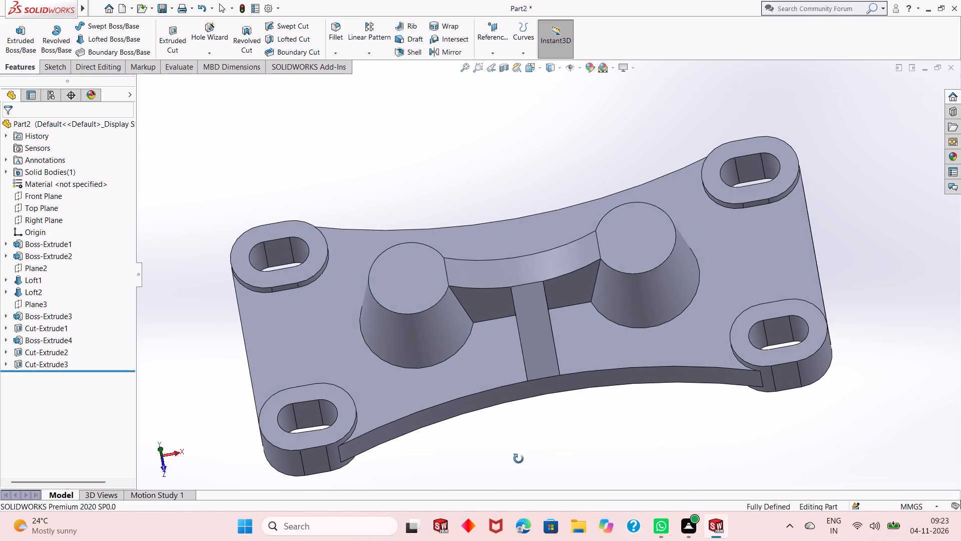
middle_drag(519, 459, 512, 211)
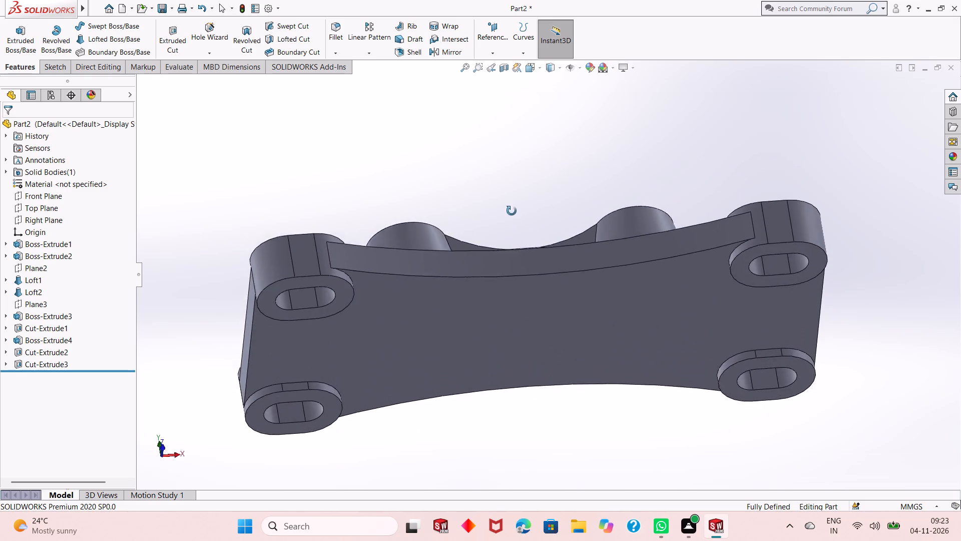
Sketch on the lofted bosses' top face two circles centred on the bosses, radius about 5.8 mm nearer the origin and about 5.4 mm on the other.
middle_drag(512, 211, 525, 352)
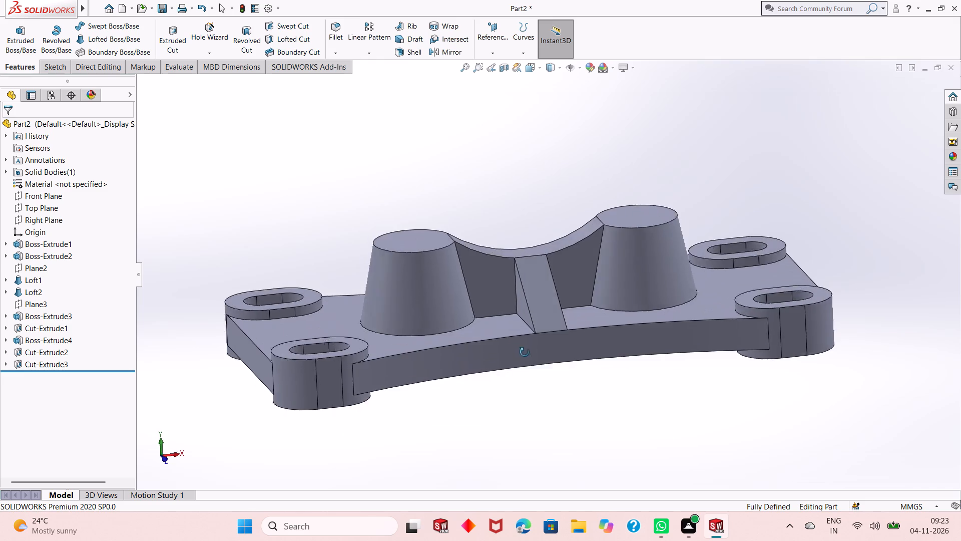
middle_drag(525, 352, 538, 403)
middle_drag(498, 270, 499, 326)
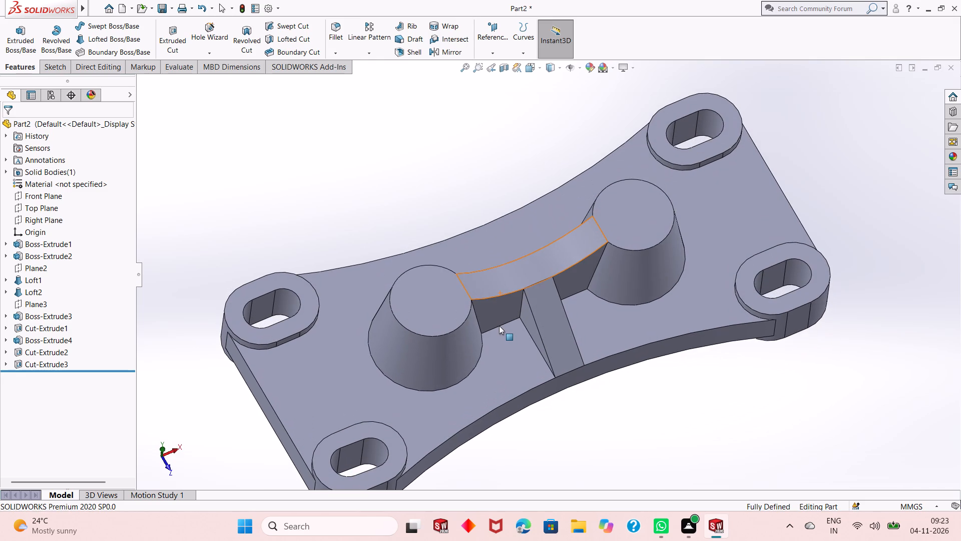
click(438, 297)
click(481, 265)
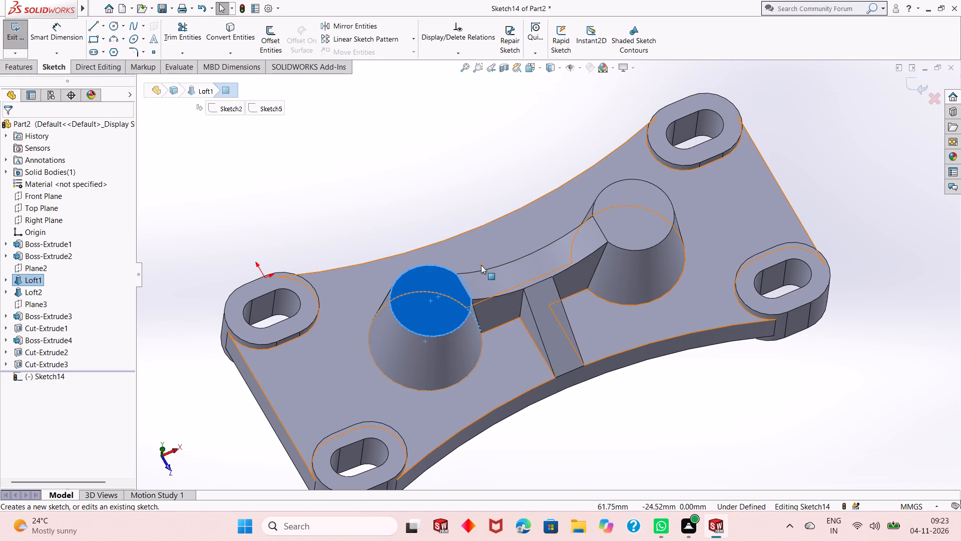
key(Escape)
key(ctrl+8)
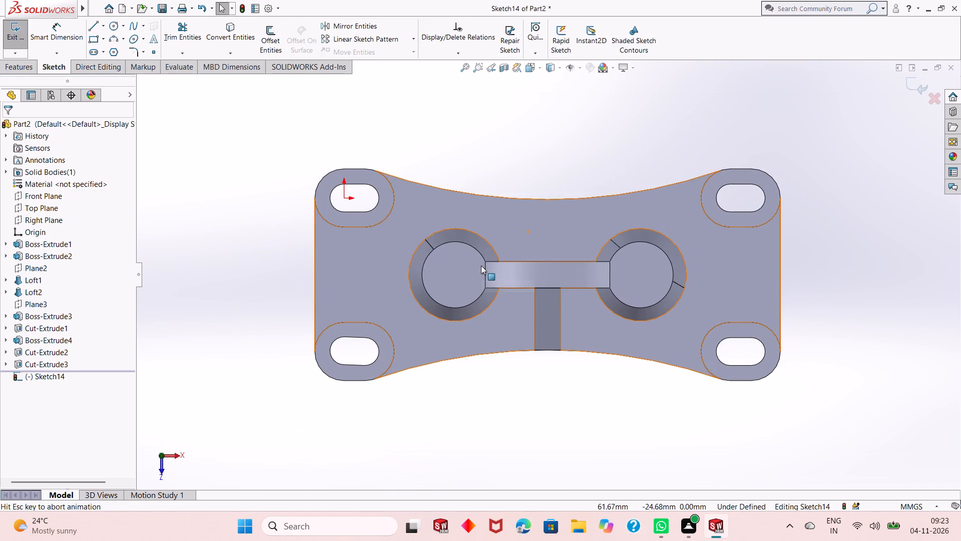
click(116, 26)
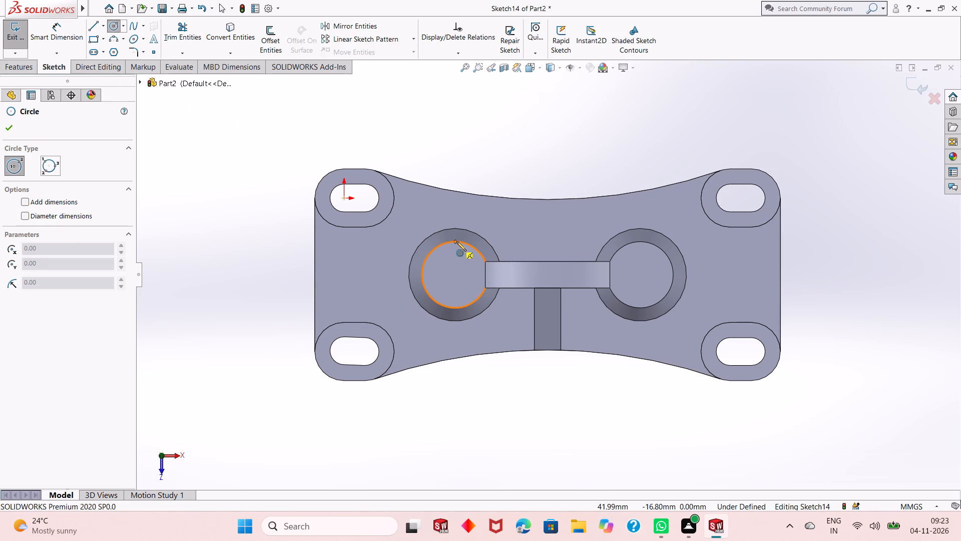
click(455, 275)
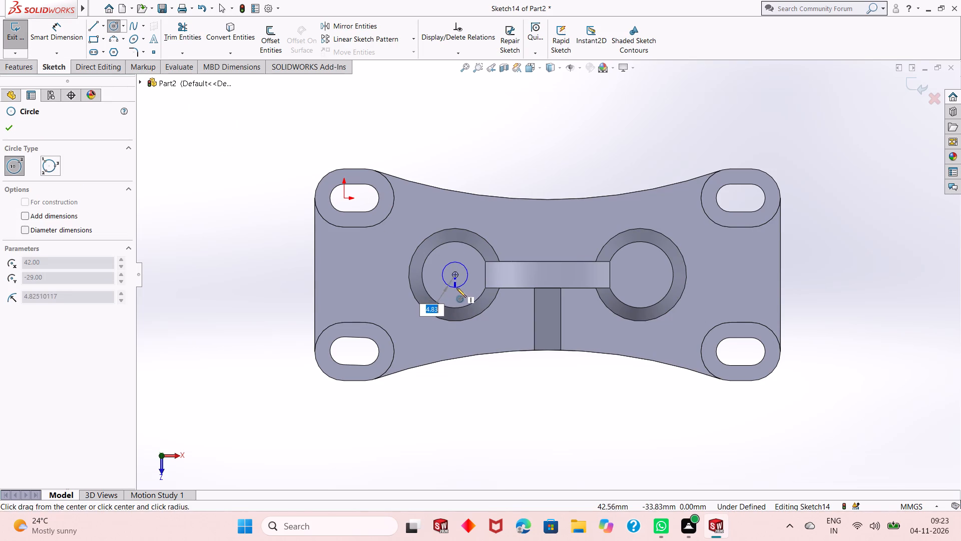
click(458, 290)
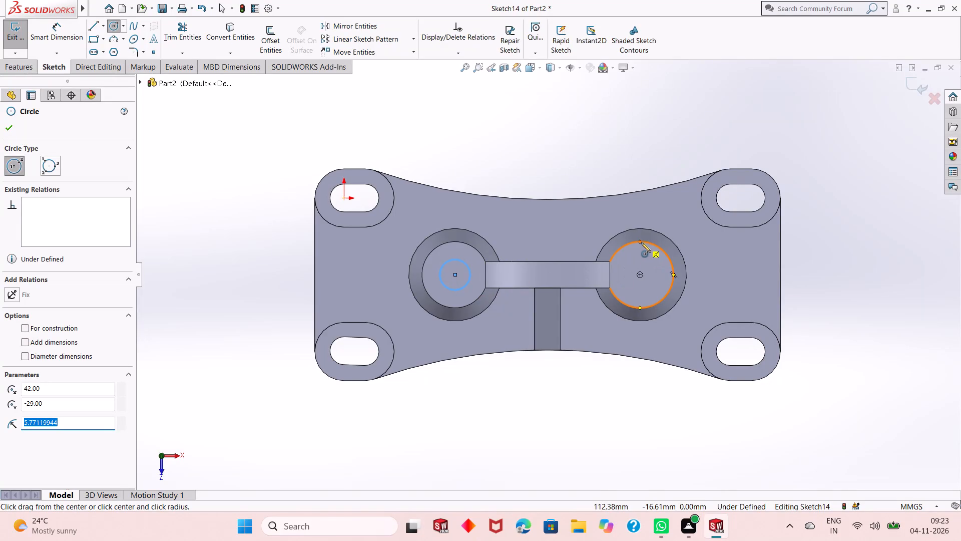
click(640, 274)
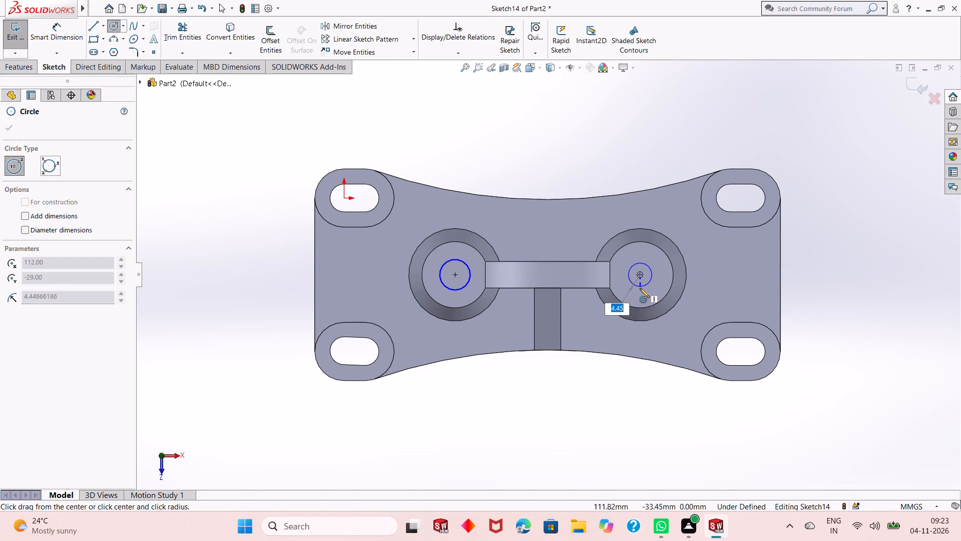
click(640, 289)
right_click(815, 188)
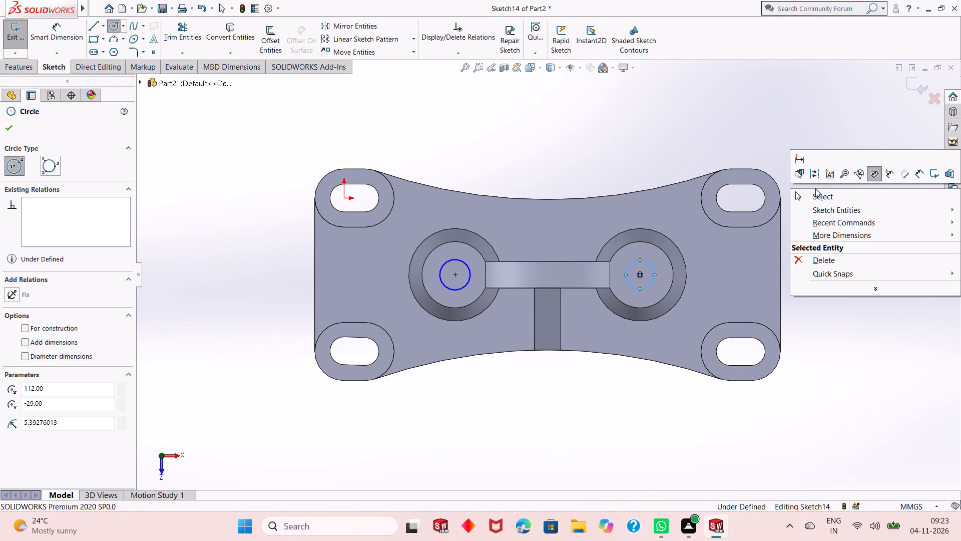
click(825, 199)
Dimension the circle on the lofted boss nearer the origin to a 16 mm diameter.
click(53, 35)
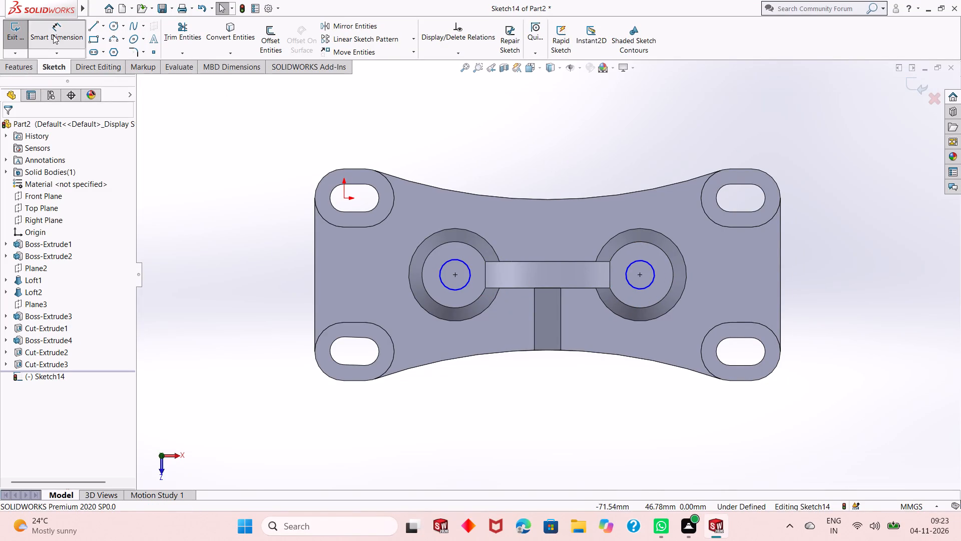
click(453, 291)
click(272, 349)
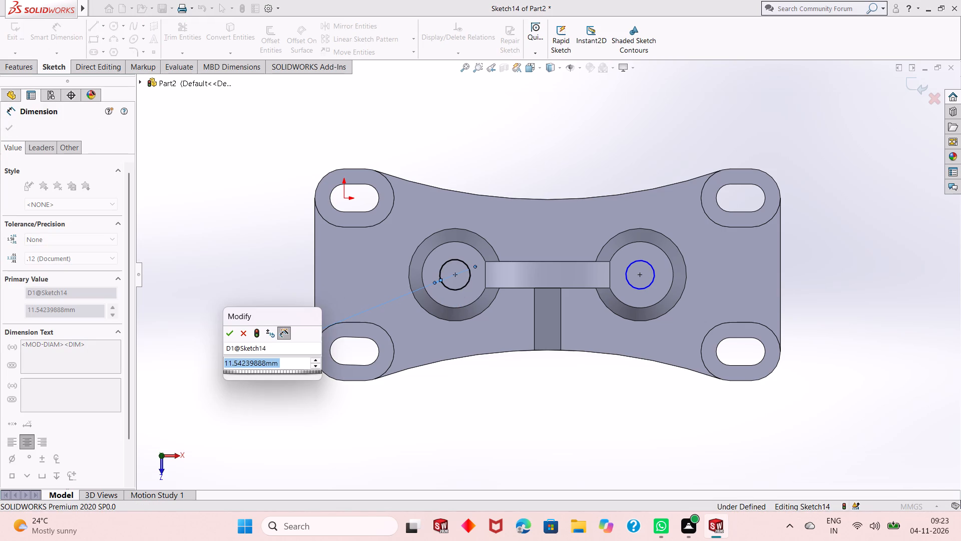
text(16)
key(Return)
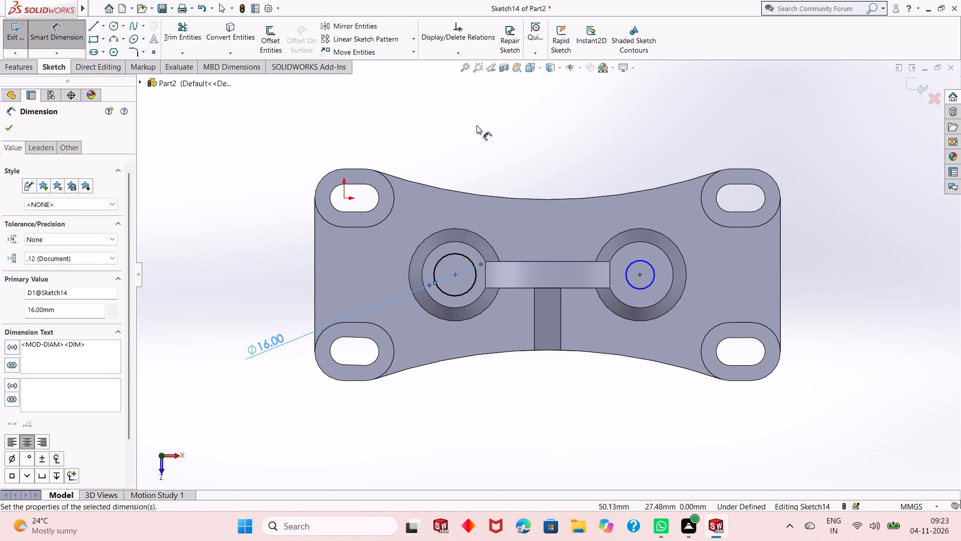
right_click(522, 102)
click(539, 135)
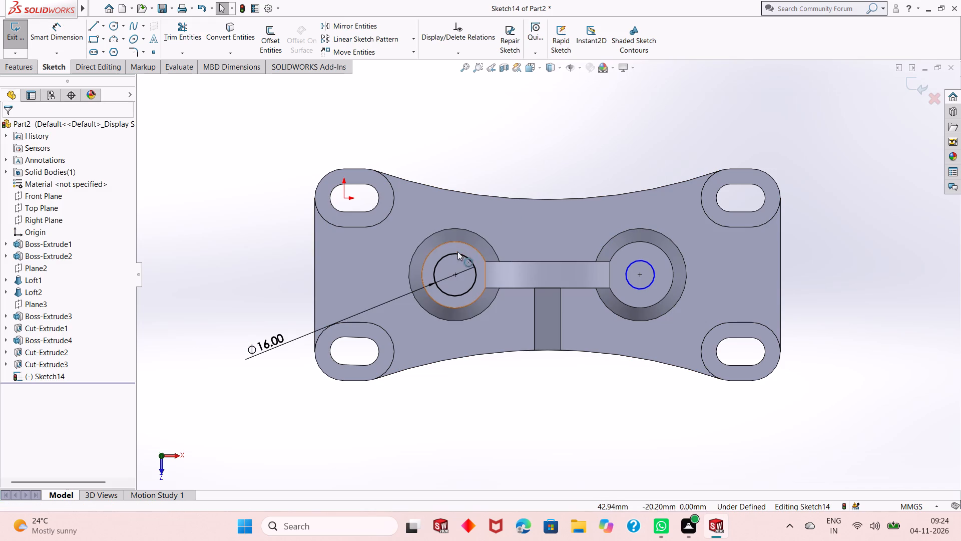
Make the circle on the other lofted boss equal to the 16 mm circle.
click(457, 254)
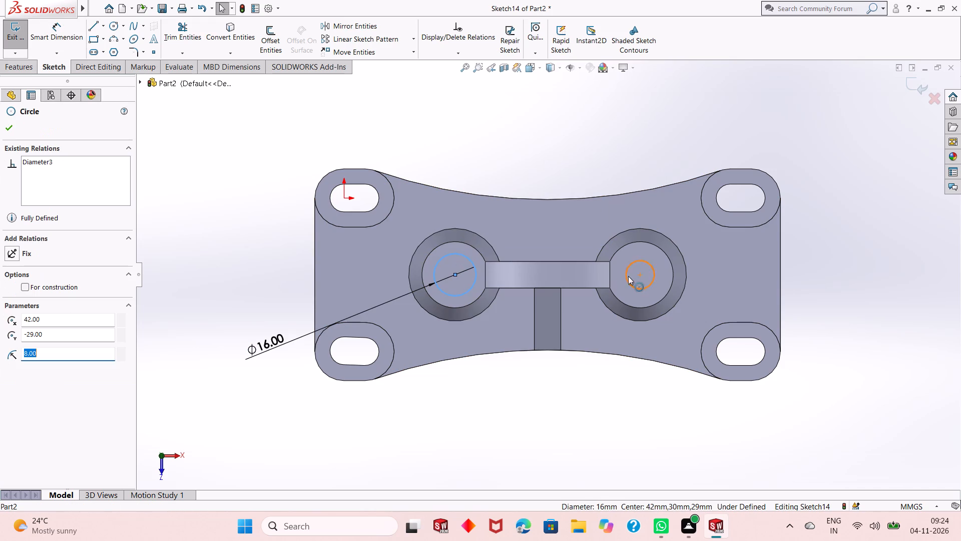
ctrl+click(639, 261)
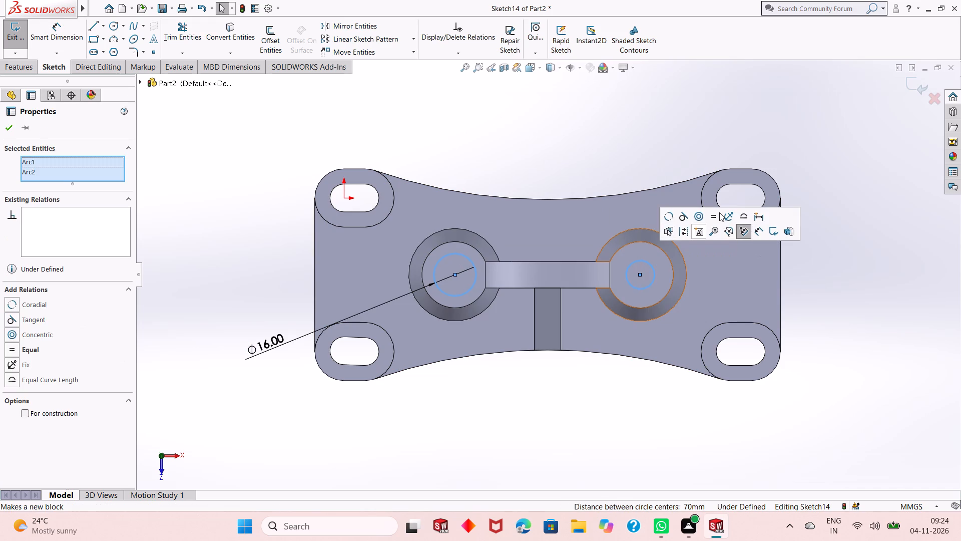
click(716, 217)
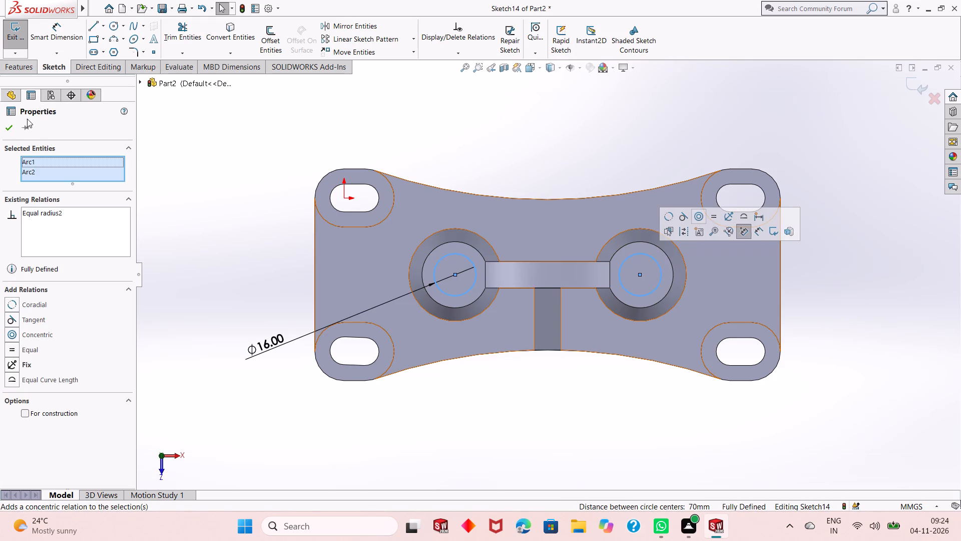
click(4, 133)
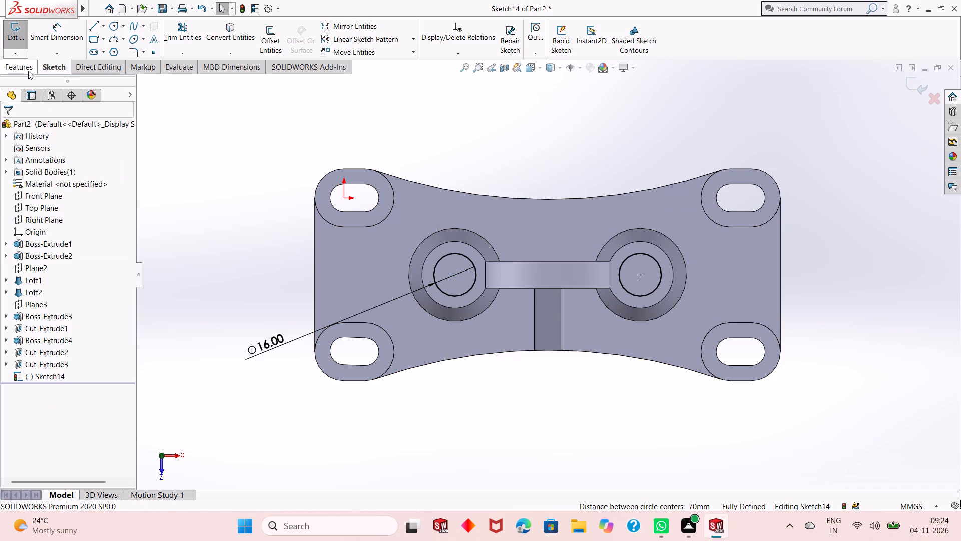
Extrude-cut both circles Through All, down through the lofted bosses and the plate.
click(27, 70)
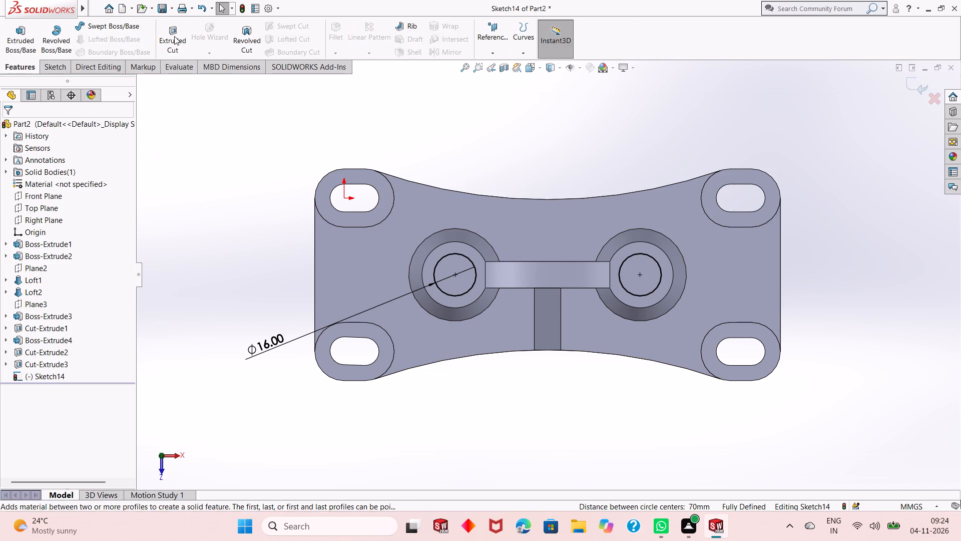
click(175, 36)
middle_drag(517, 392, 517, 338)
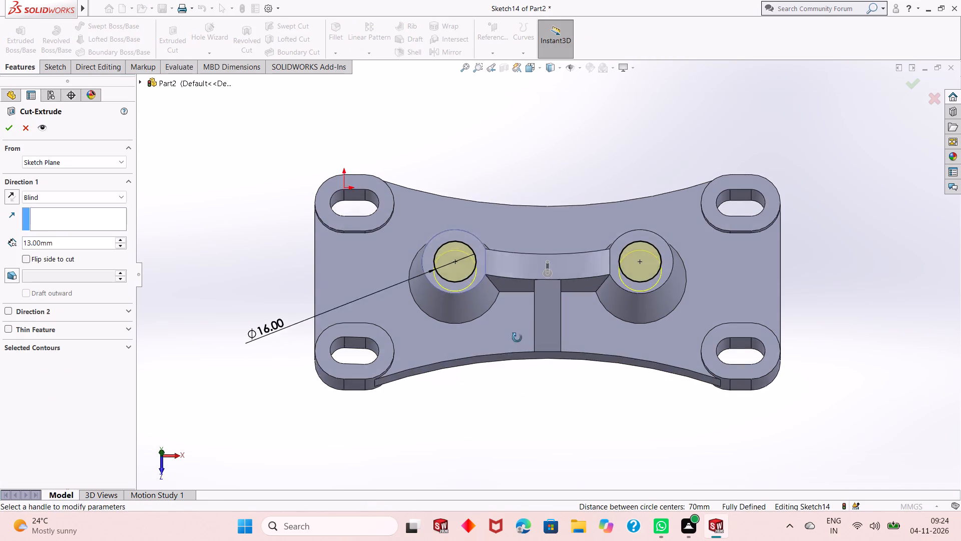
middle_drag(517, 338, 515, 215)
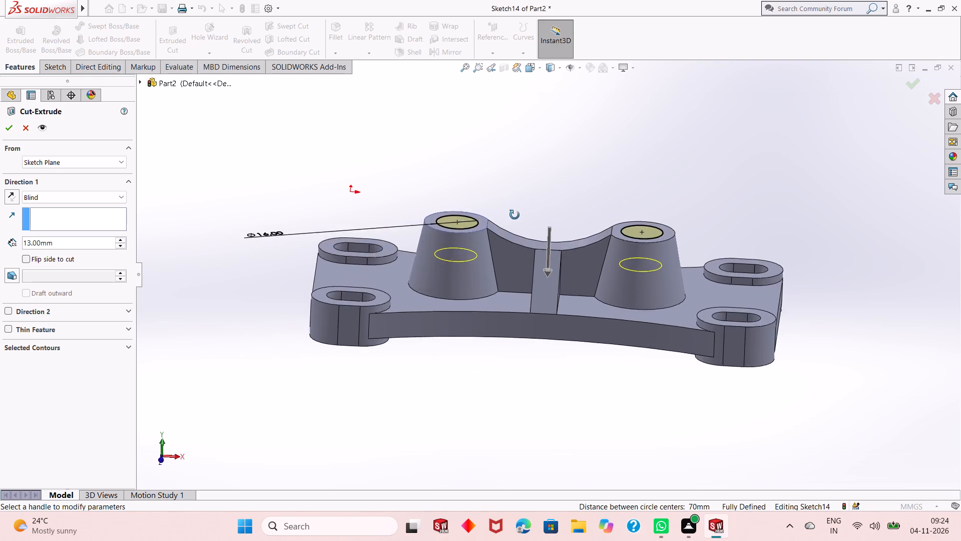
middle_drag(515, 215, 515, 262)
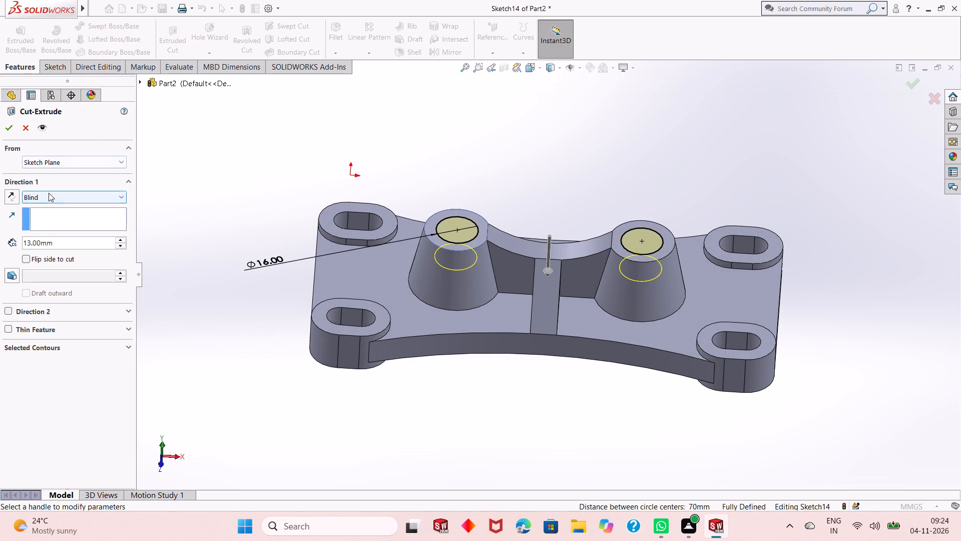
click(49, 193)
click(55, 212)
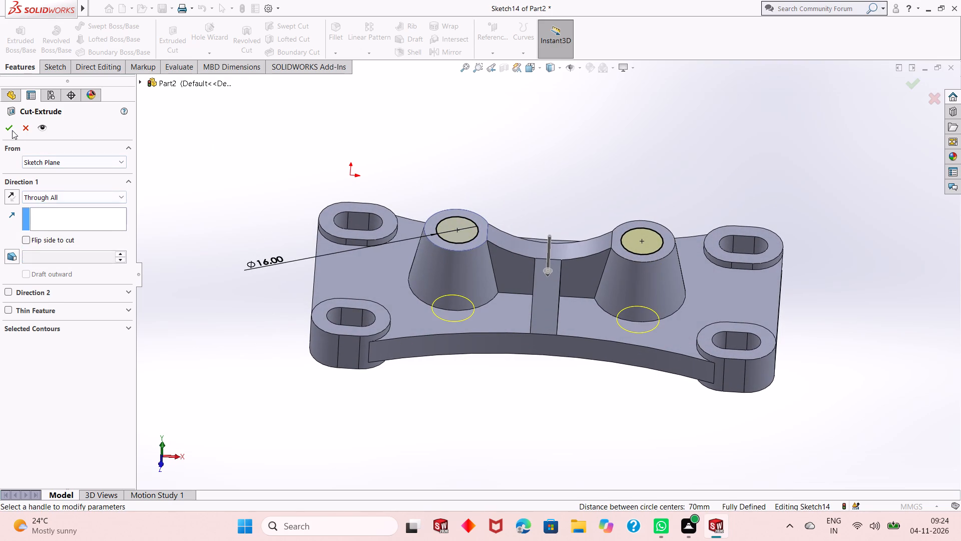
click(10, 127)
click(642, 208)
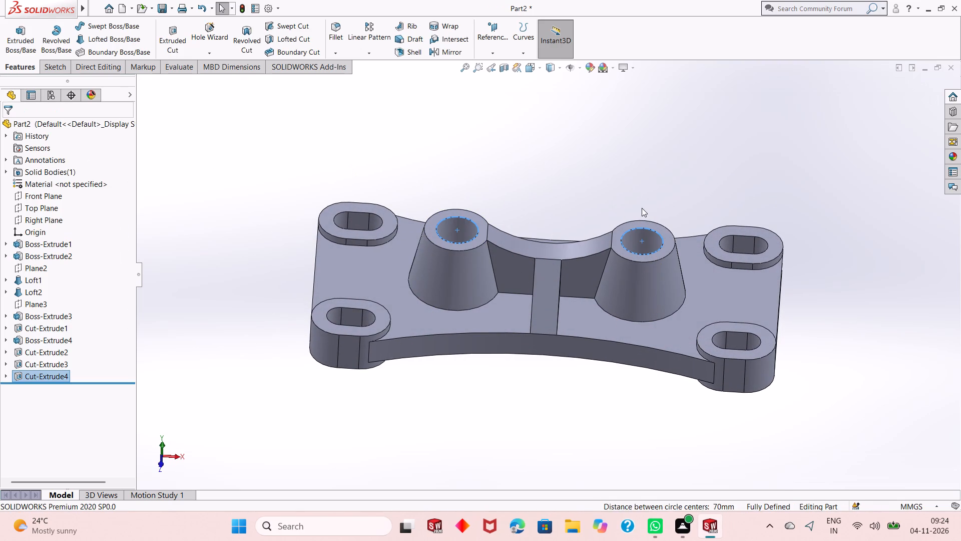
Inspect the part from above, below and the side, checking the boss holes, corner slots, web and rib.
middle_drag(571, 367, 564, 181)
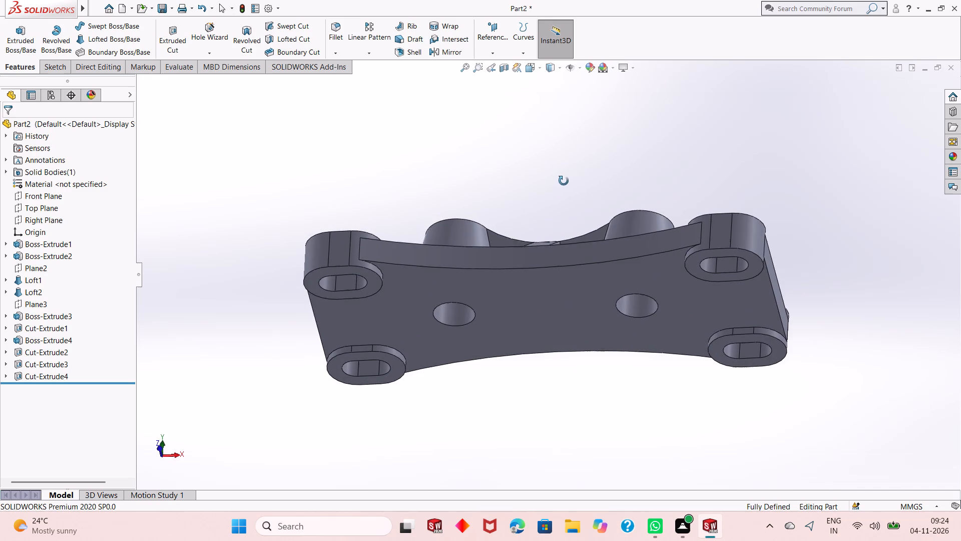
middle_drag(564, 181, 564, 180)
middle_drag(546, 340, 551, 190)
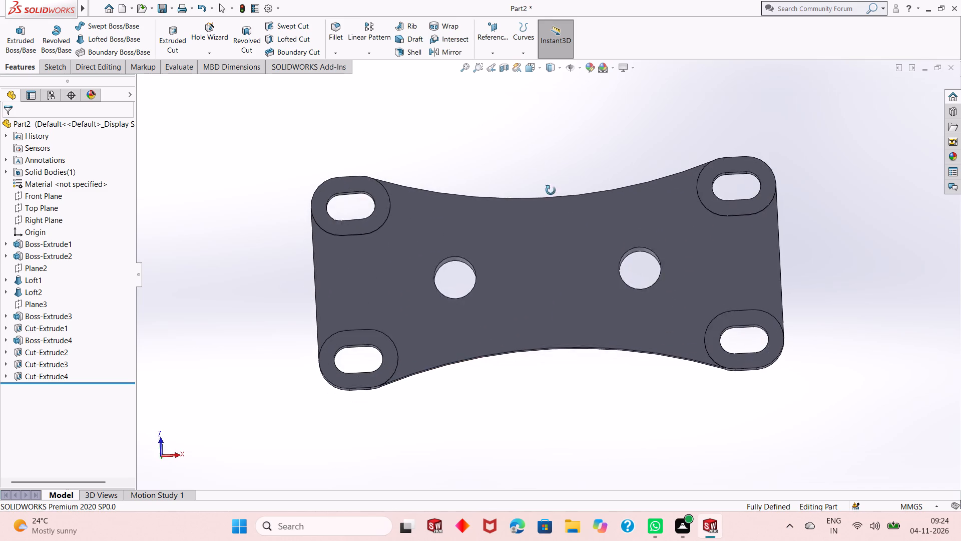
middle_drag(551, 190, 556, 352)
scroll(523, 250, up, 1)
middle_drag(534, 219, 528, 328)
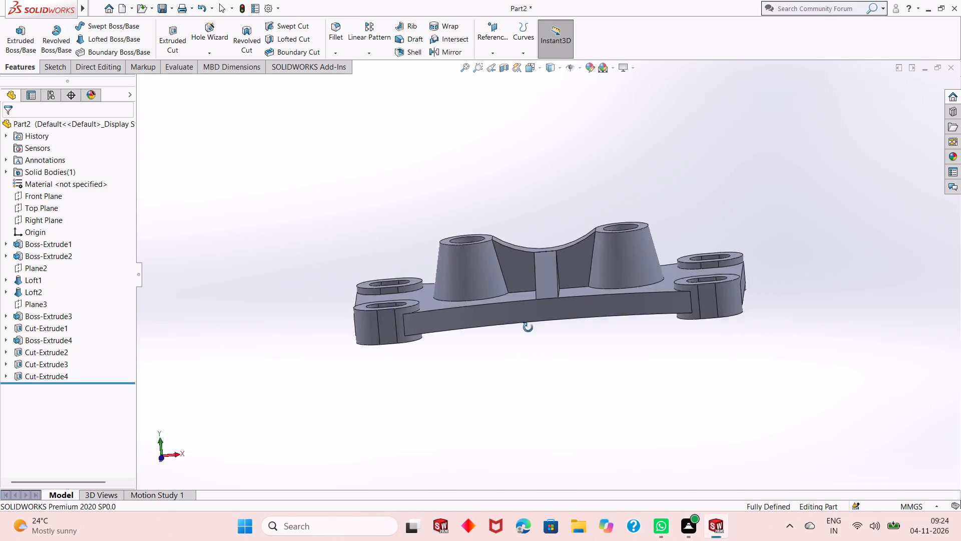
middle_drag(528, 328, 527, 425)
middle_drag(514, 221, 523, 309)
scroll(518, 212, down, 1)
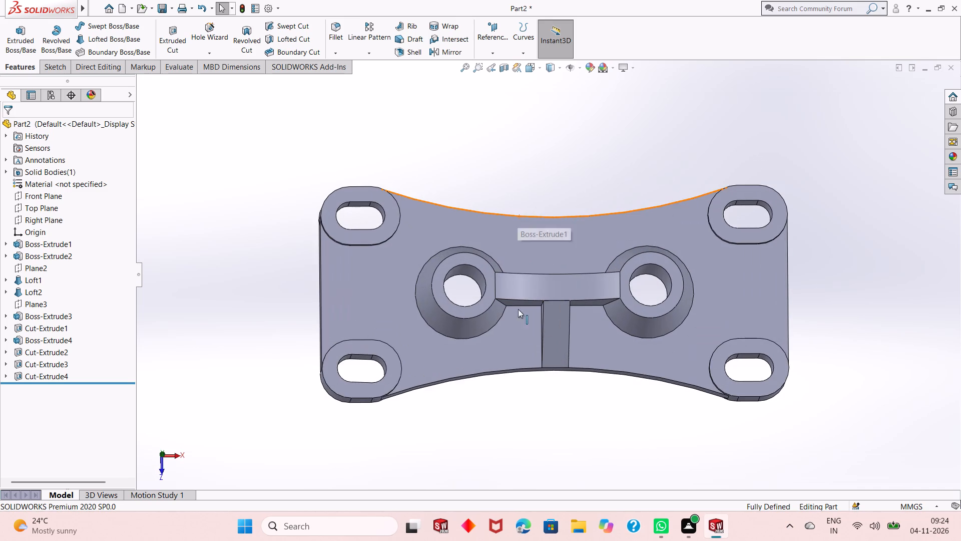
scroll(547, 387, down, 1)
middle_drag(548, 391, 543, 274)
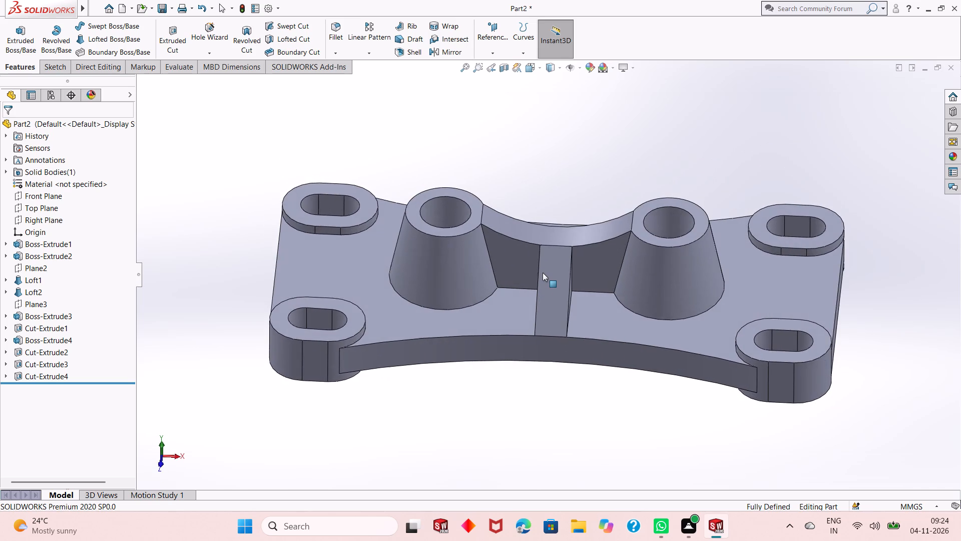
scroll(543, 272, up, 2)
scroll(535, 192, down, 2)
scroll(542, 224, up, 1)
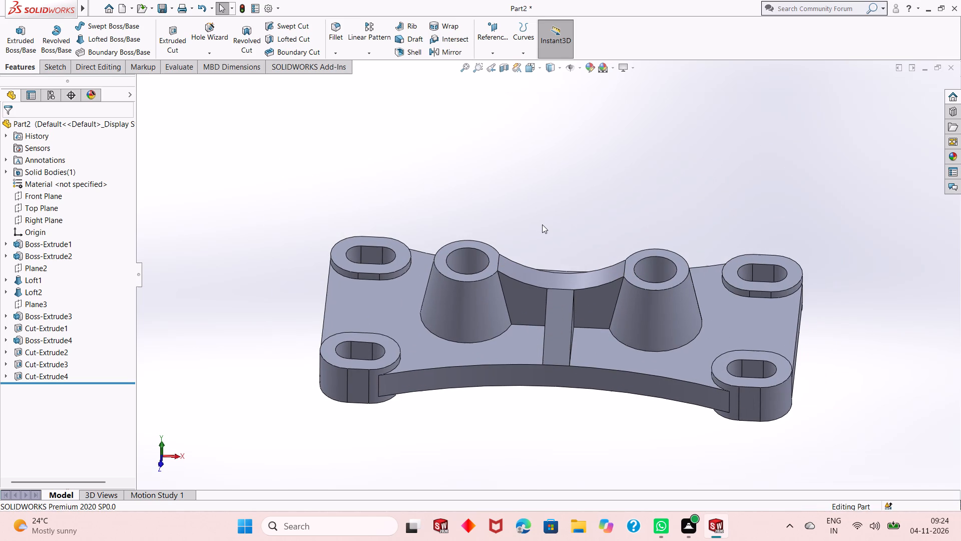
scroll(542, 224, down, 1)
scroll(542, 224, up, 1)
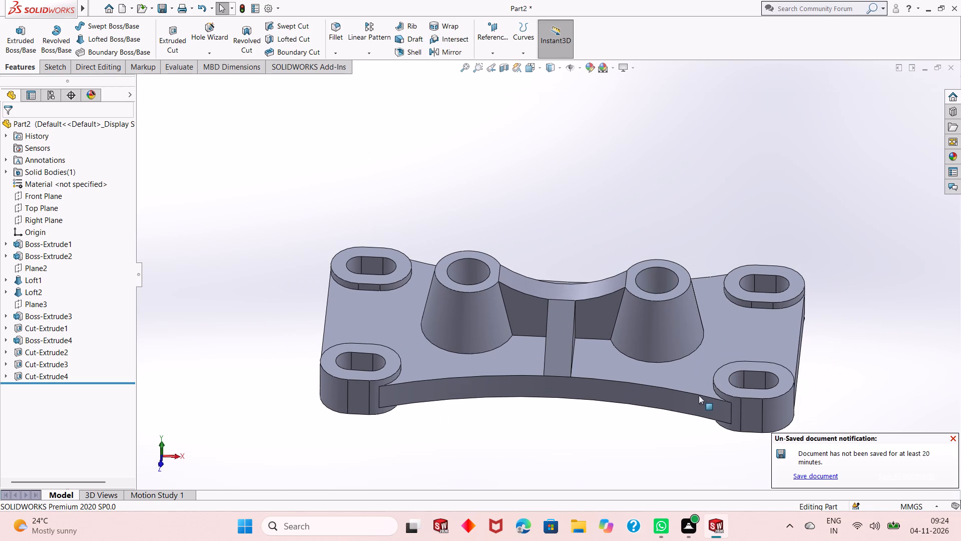
middle_drag(591, 420, 581, 315)
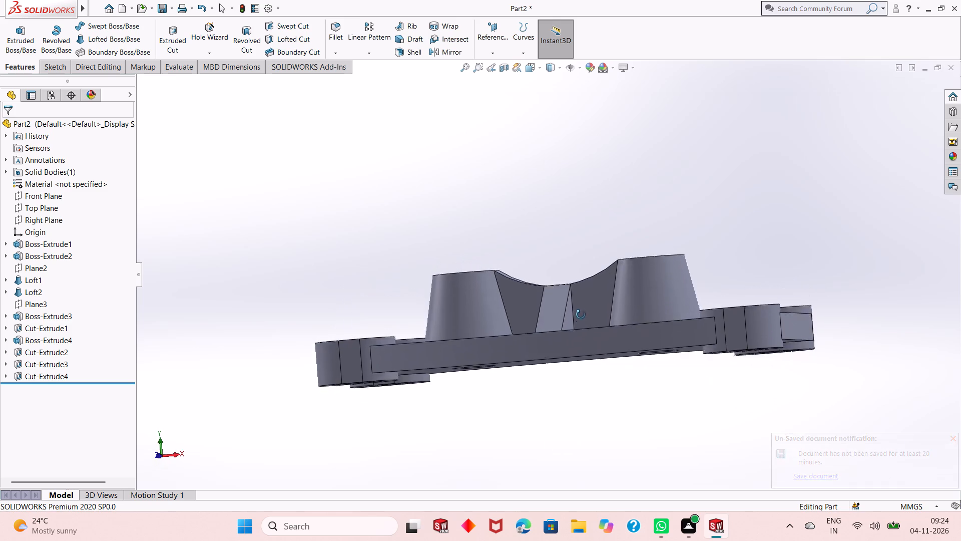
middle_drag(581, 315, 574, 275)
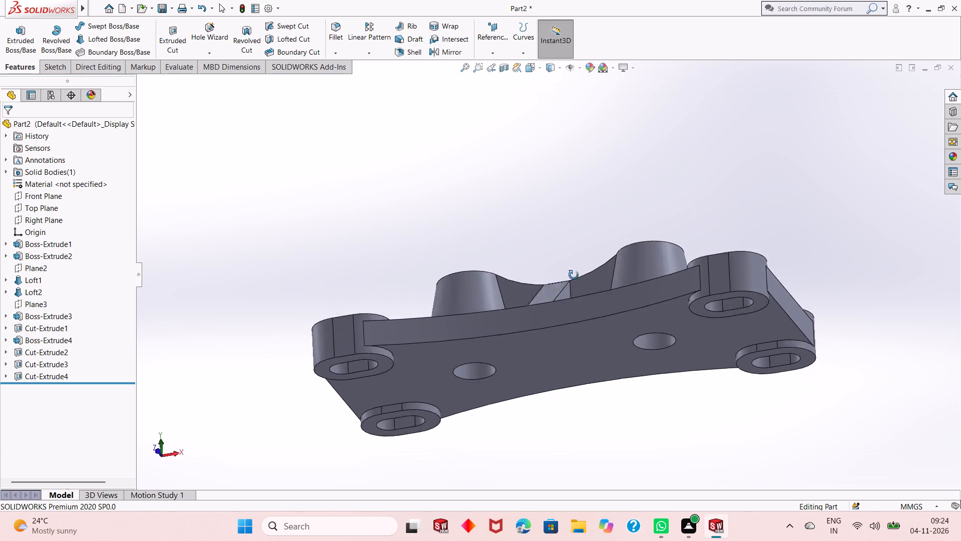
middle_drag(574, 275, 616, 421)
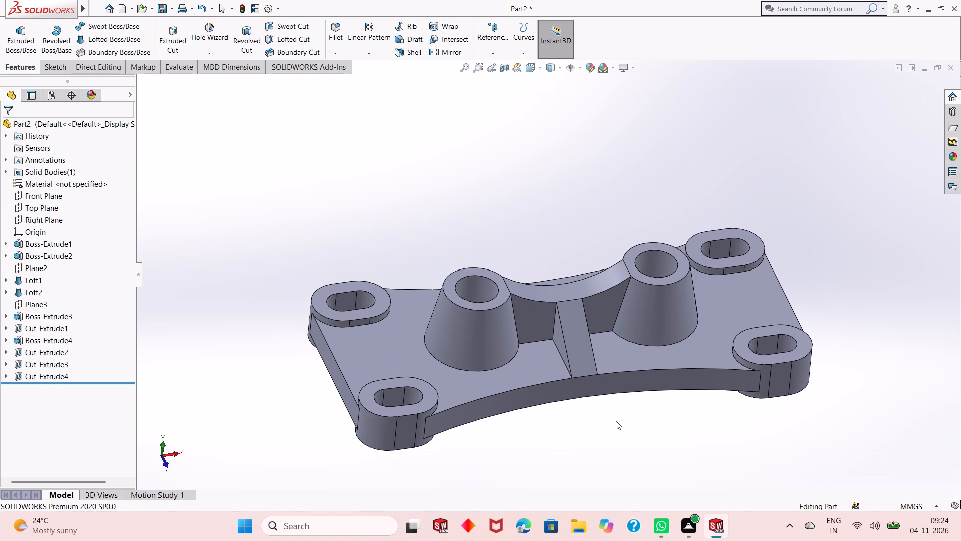
middle_drag(614, 421, 628, 384)
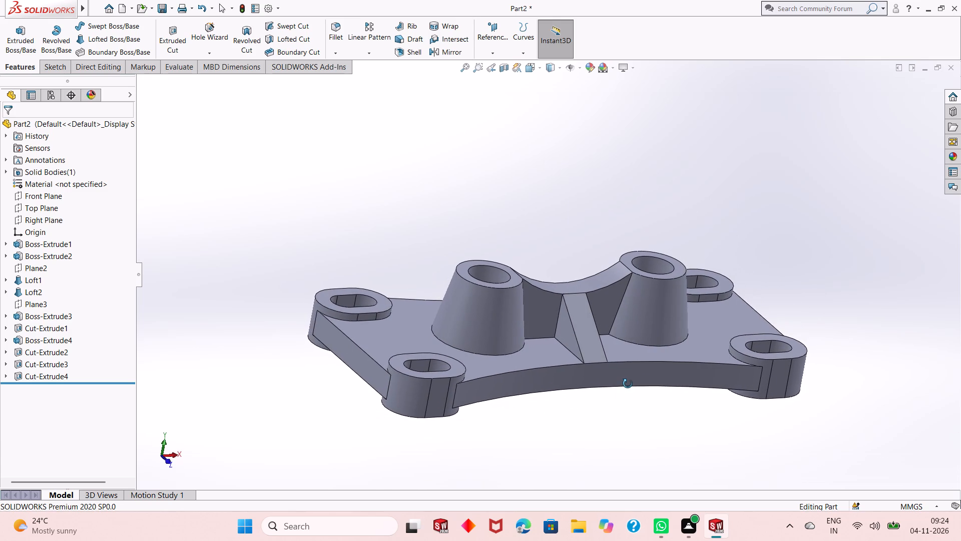
Inspect the lofted boss holes, corner slots, joining web and cross rib from low and raised oblique angles.
middle_drag(628, 384, 612, 392)
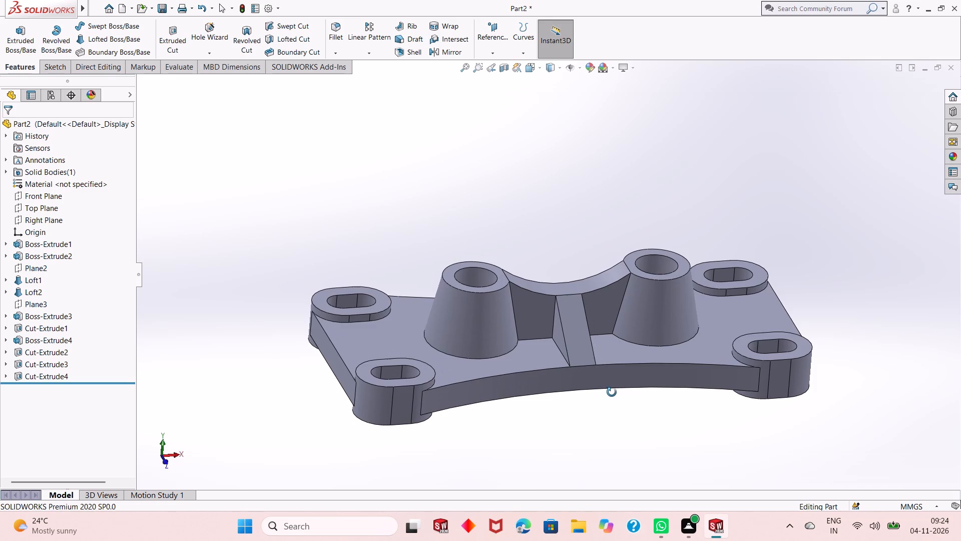
middle_drag(612, 392, 662, 358)
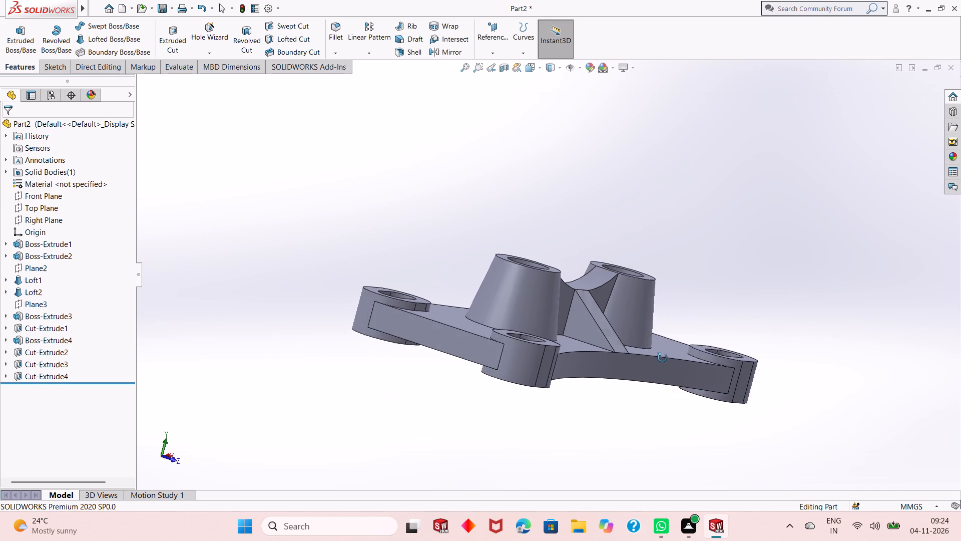
middle_drag(662, 358, 622, 425)
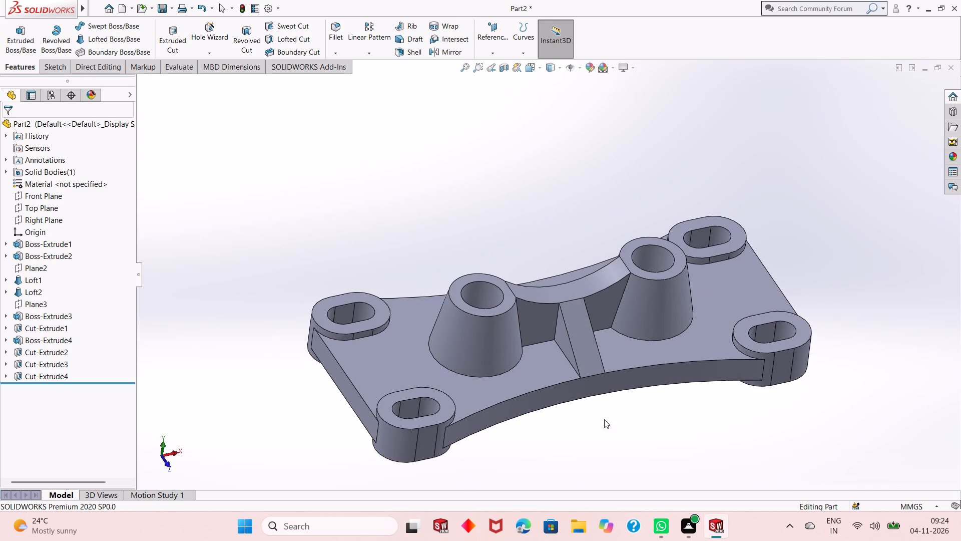
middle_drag(588, 423, 617, 424)
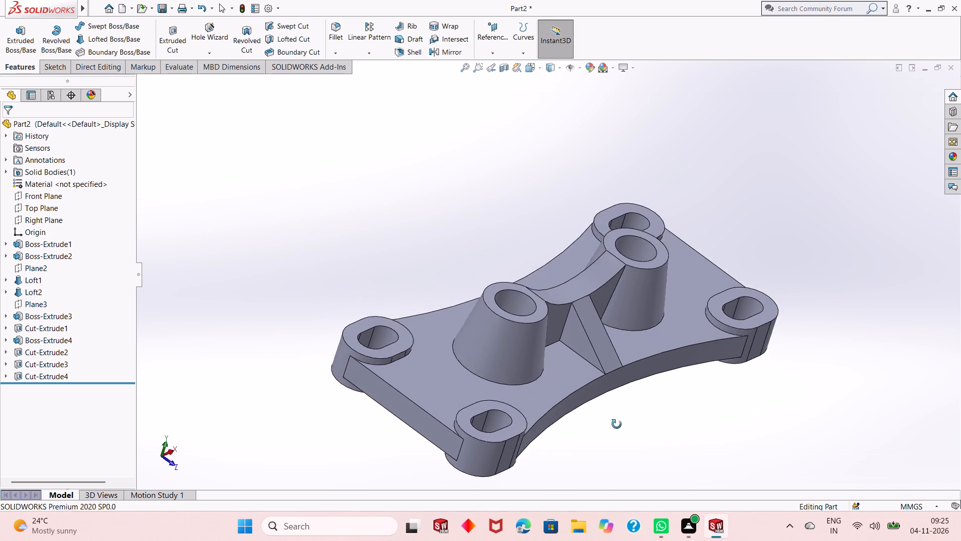
middle_drag(617, 424, 584, 414)
scroll(584, 414, up, 1)
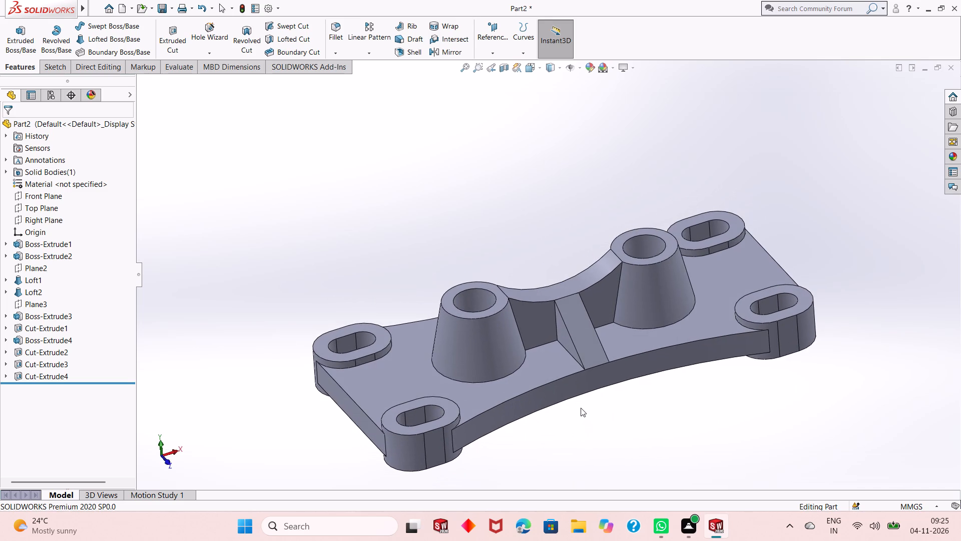
Open a new sketch on the Front Plane and view it face-on.
click(52, 192)
middle_drag(305, 359, 308, 325)
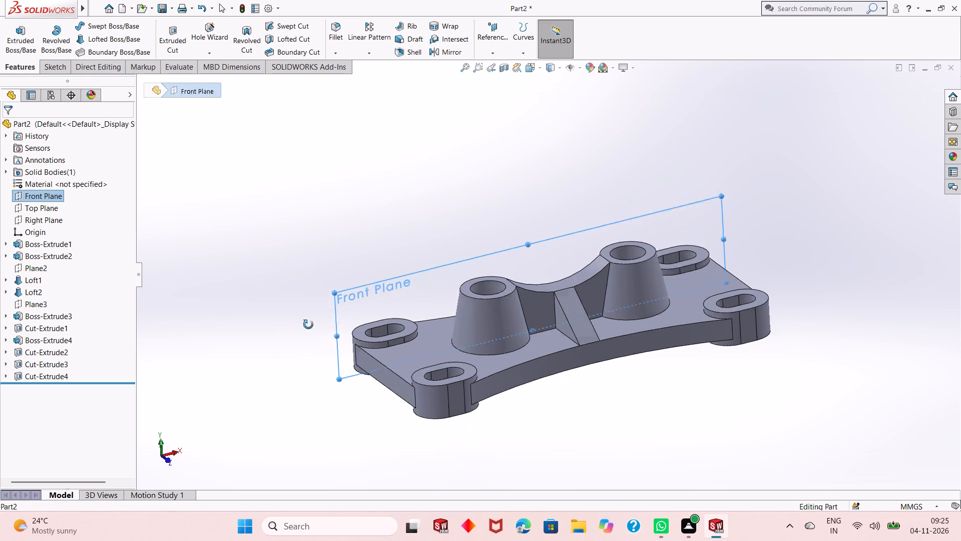
middle_drag(308, 325, 437, 278)
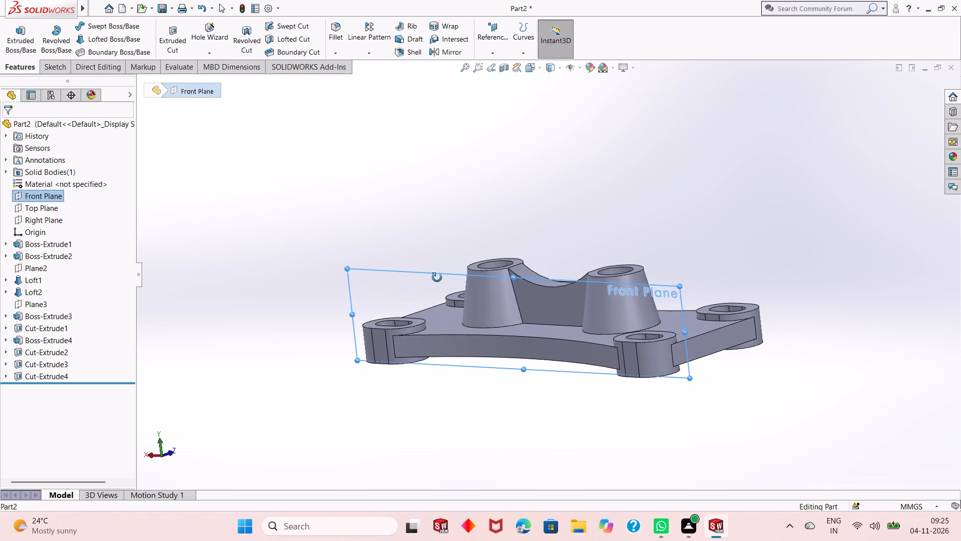
middle_drag(437, 278, 459, 259)
right_click(335, 283)
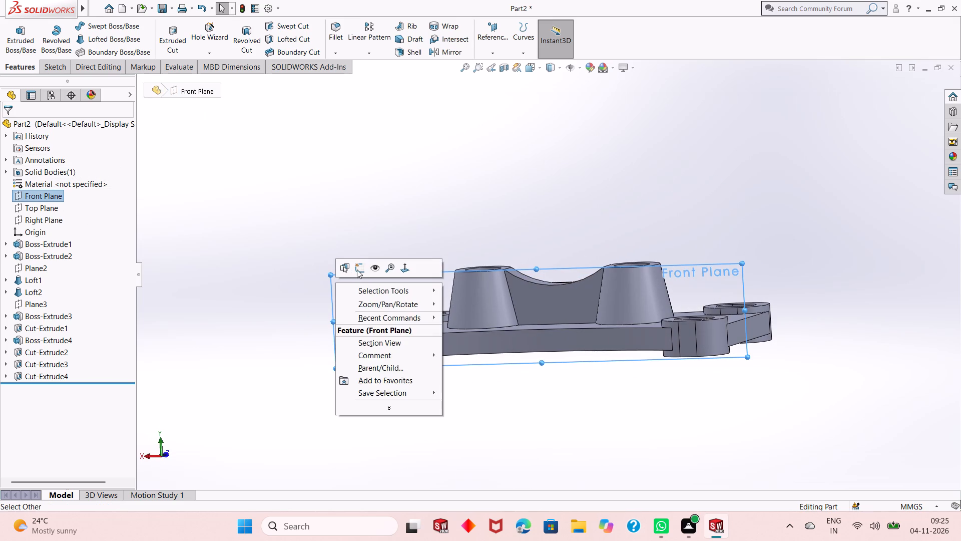
click(362, 267)
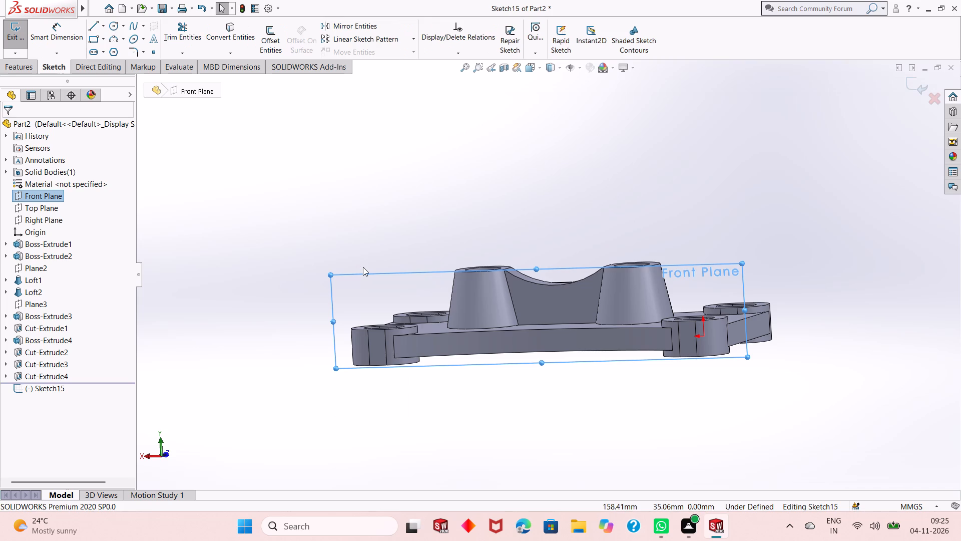
key(ctrl+8)
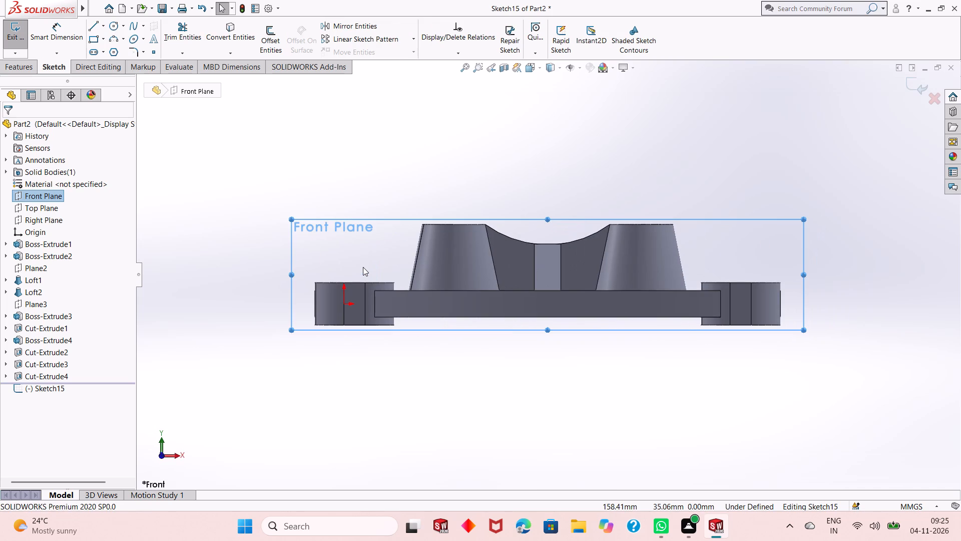
scroll(445, 228, up, 1)
scroll(473, 252, down, 1)
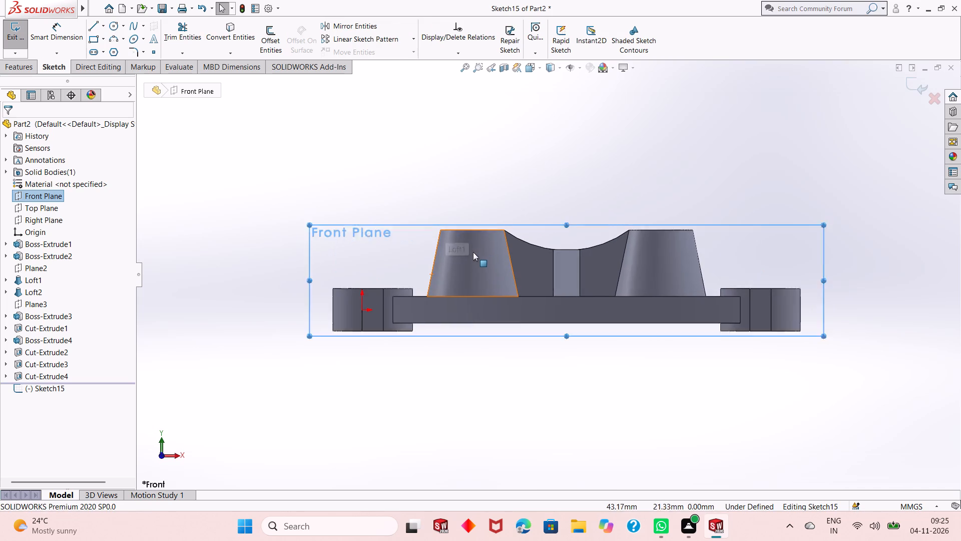
scroll(473, 252, down, 1)
click(525, 174)
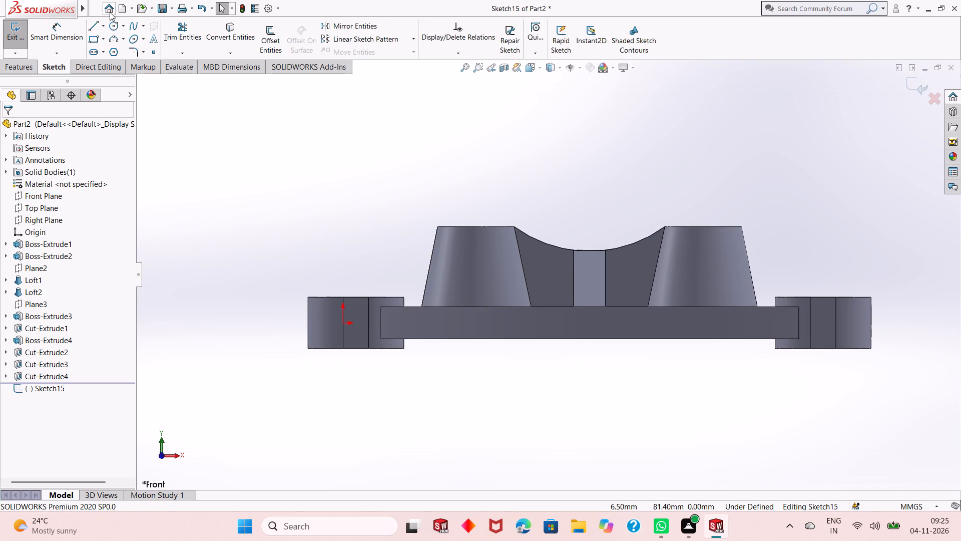
Sketch a circle about 11 mm in diameter on the lofted boss nearer the origin and one about 7 mm on the other boss.
click(113, 30)
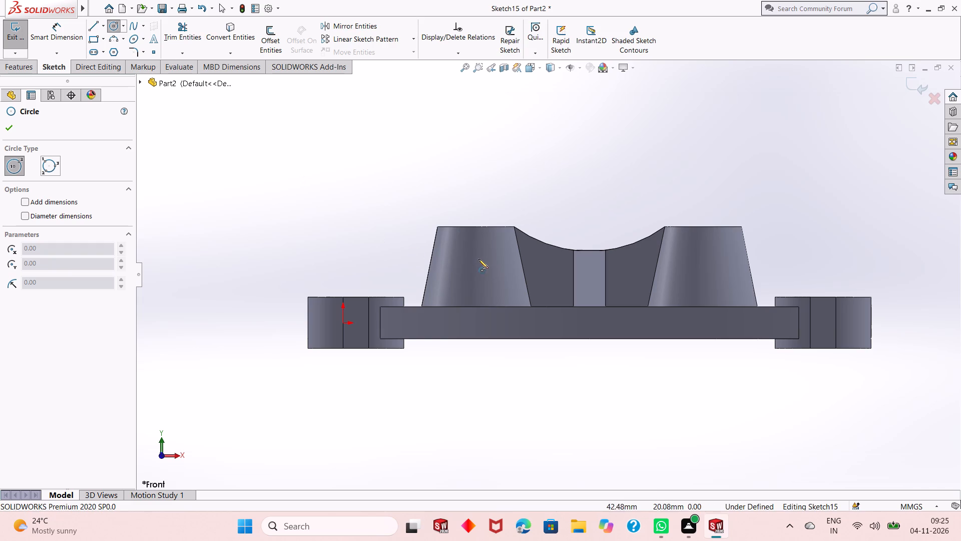
click(475, 261)
click(474, 279)
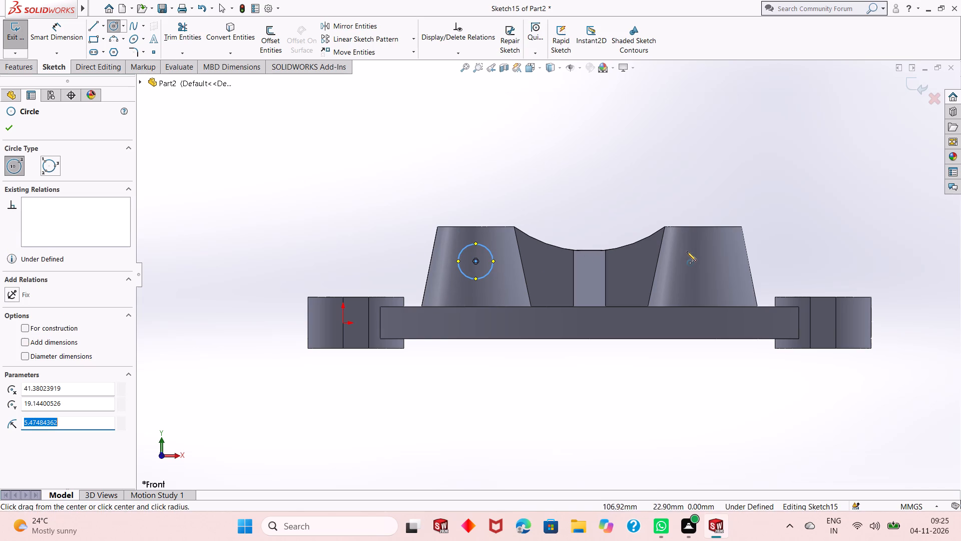
click(706, 255)
click(705, 267)
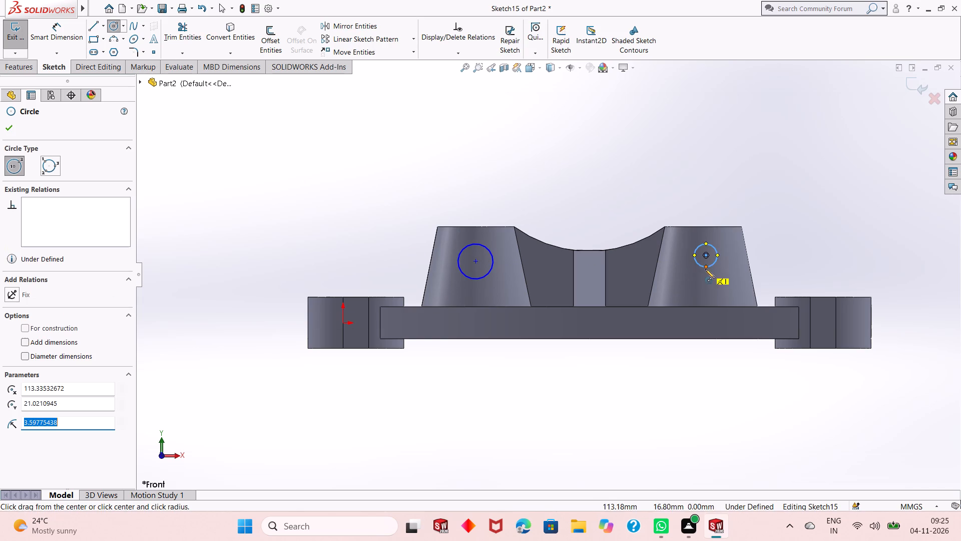
right_click(598, 147)
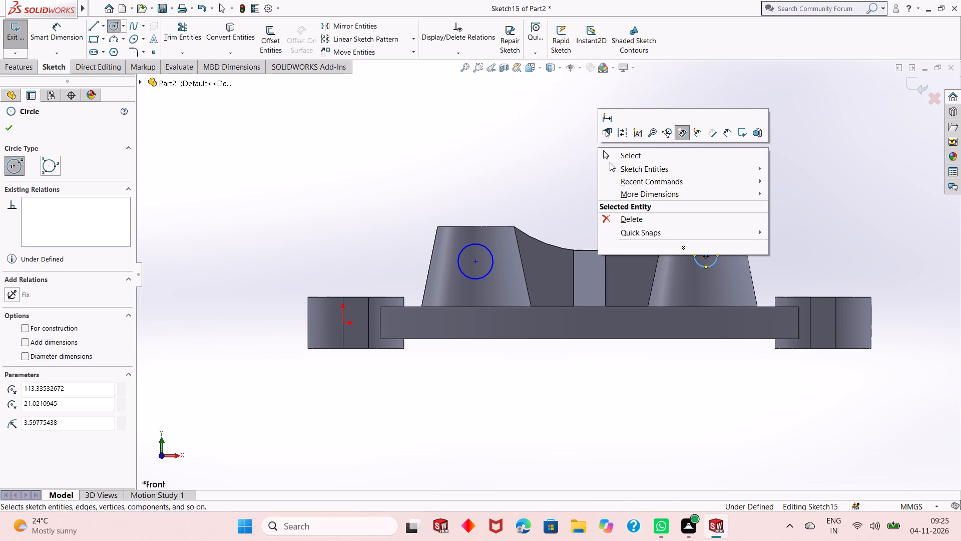
click(610, 162)
click(619, 157)
Dimension the circle on the lofted boss nearer the origin to a 5 mm diameter.
click(60, 38)
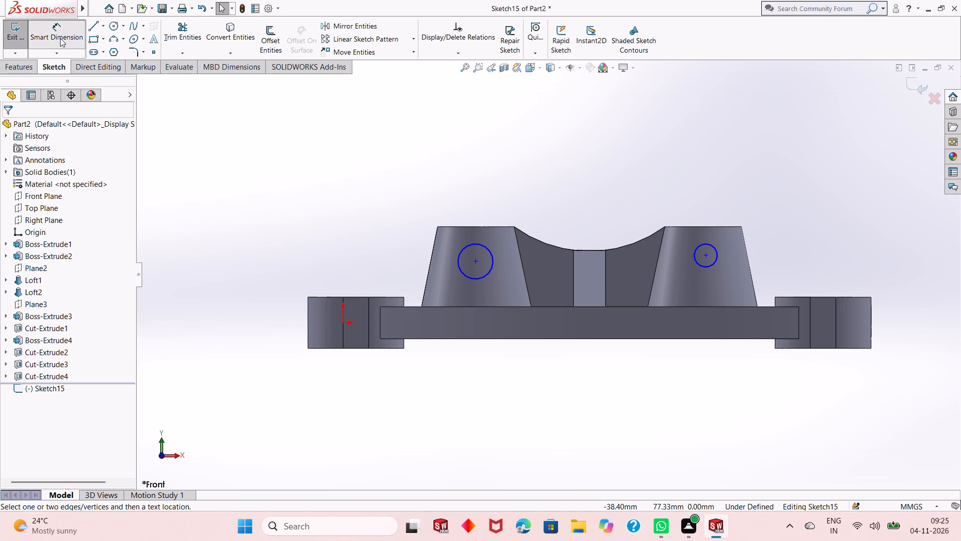
click(470, 279)
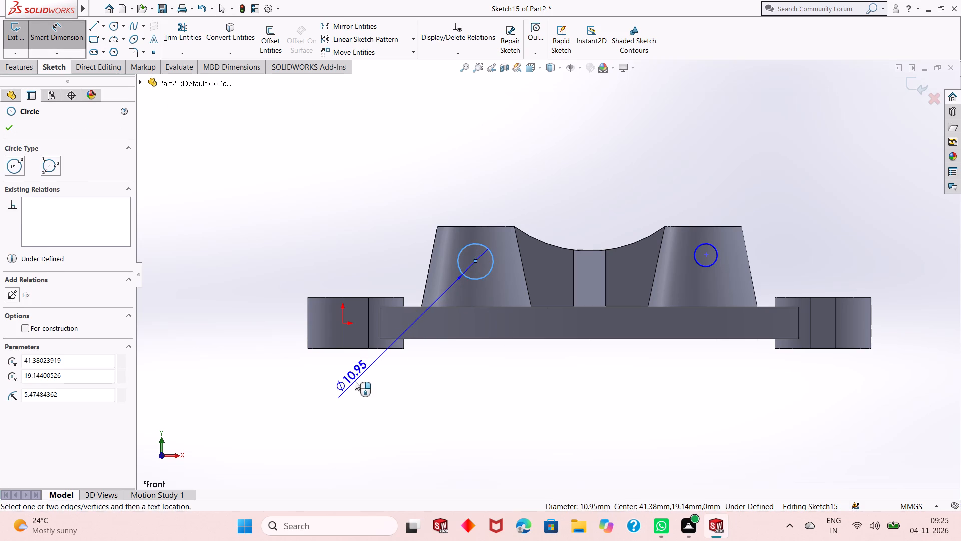
click(354, 381)
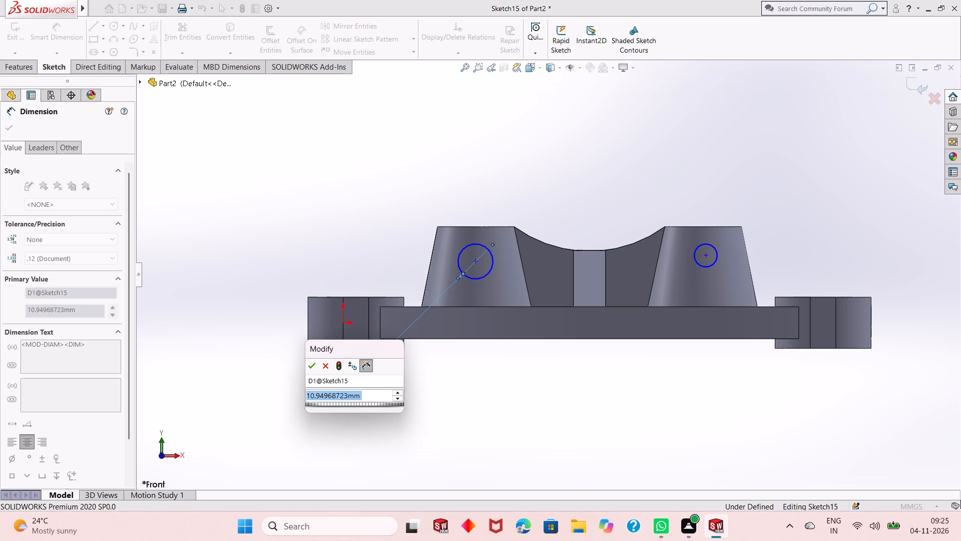
key(5)
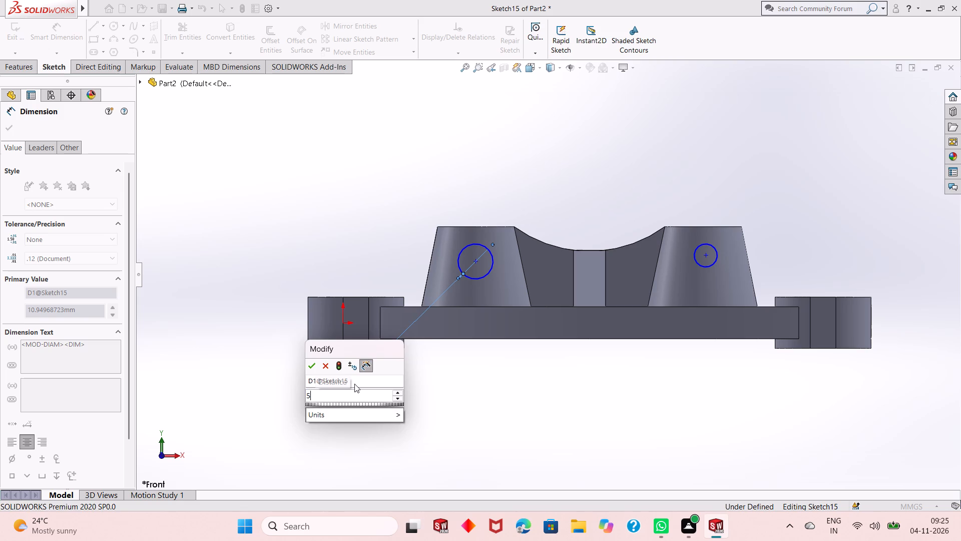
key(Return)
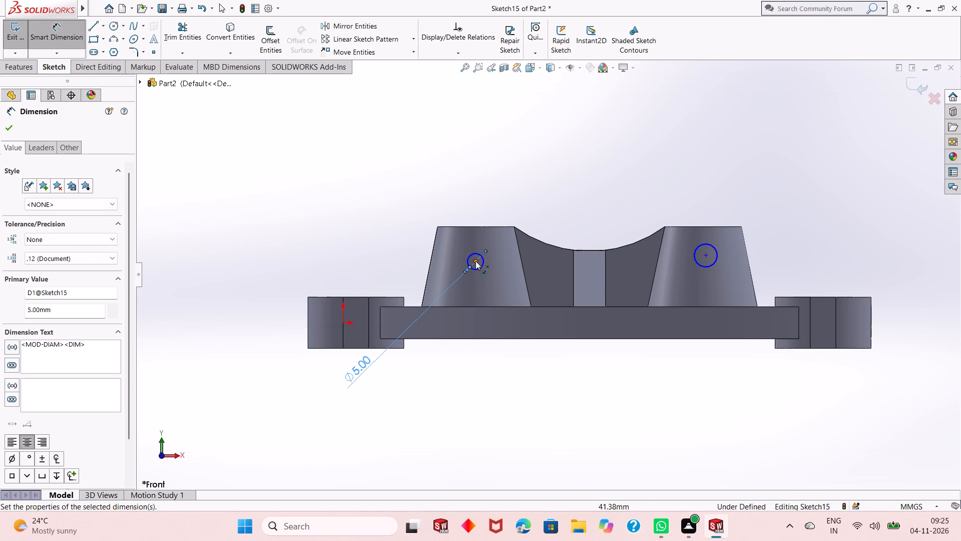
Dimension that circle's centre 10 mm below the top edge of its lofted boss.
click(475, 261)
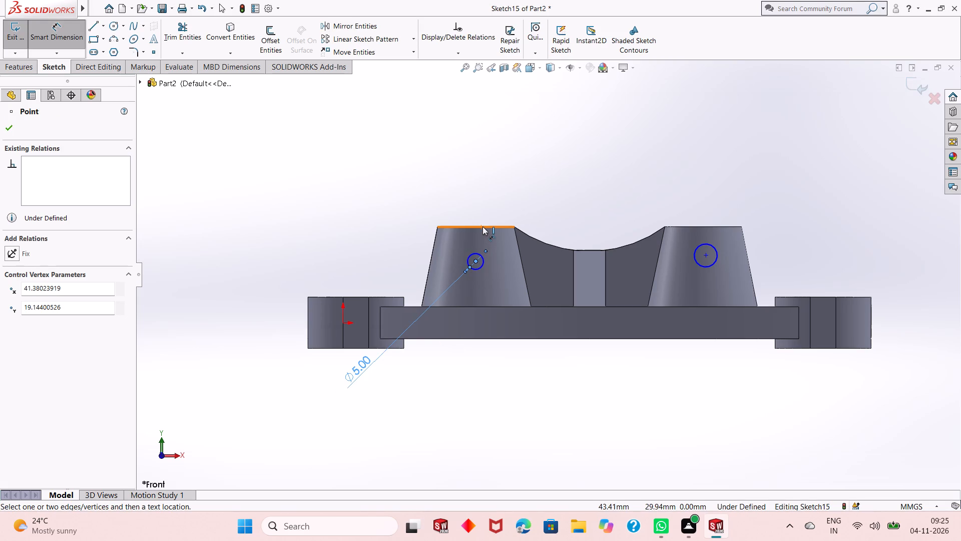
click(483, 226)
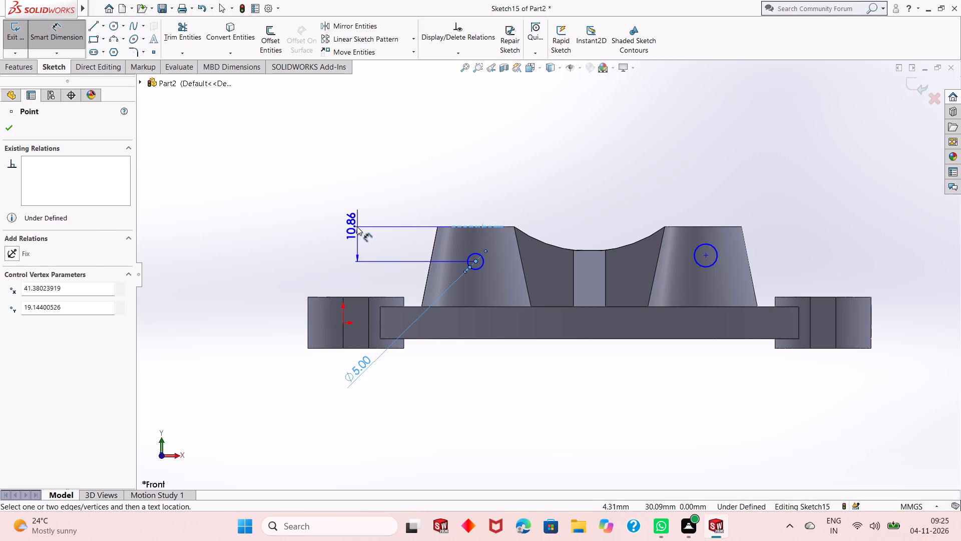
click(357, 226)
text(10)
key(Return)
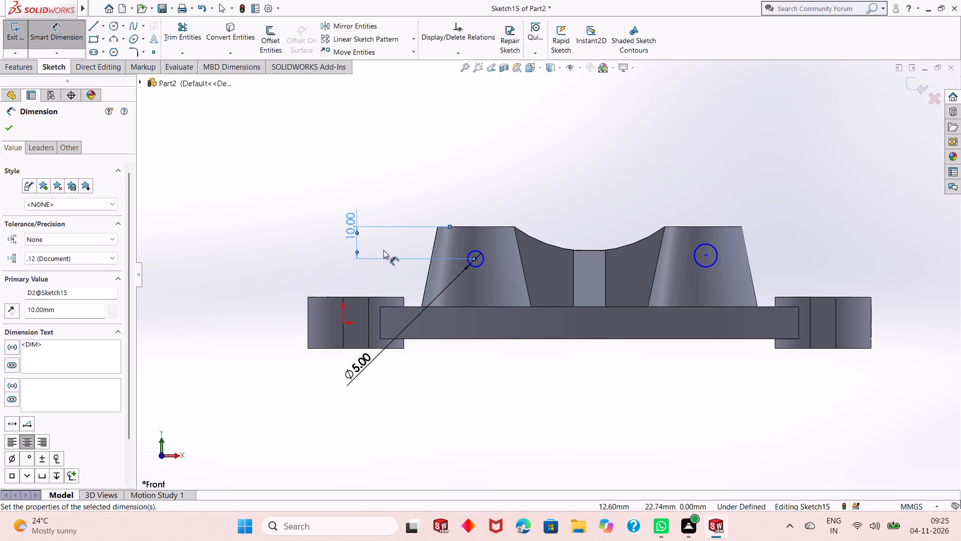
right_click(505, 183)
click(522, 212)
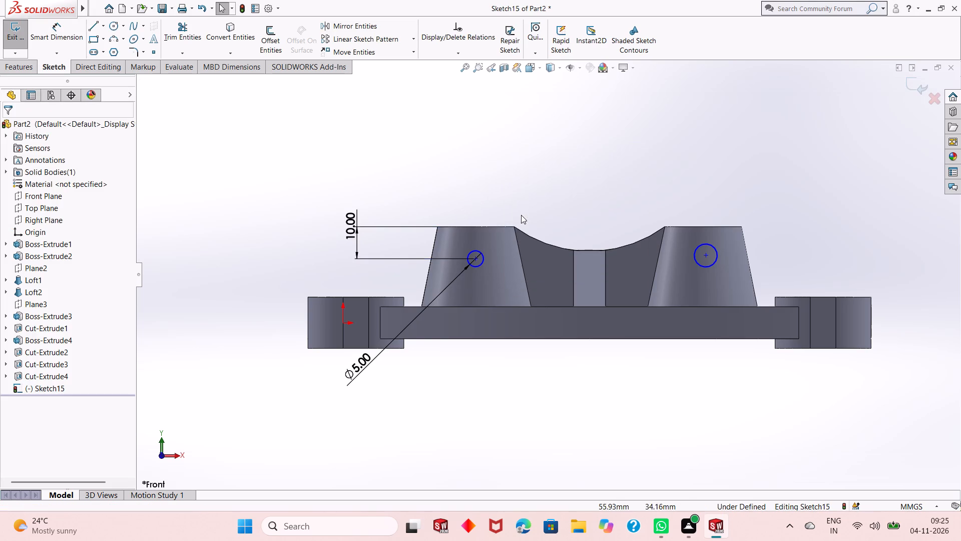
Add a Vertical relation between the 5 mm circle's centre and the midpoint of its boss's top edge.
scroll(501, 238, down, 2)
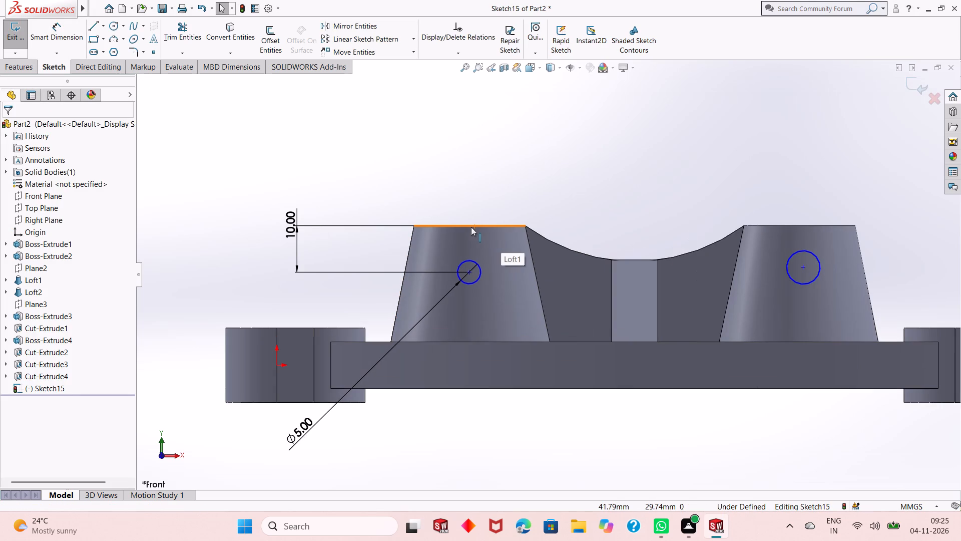
click(471, 227)
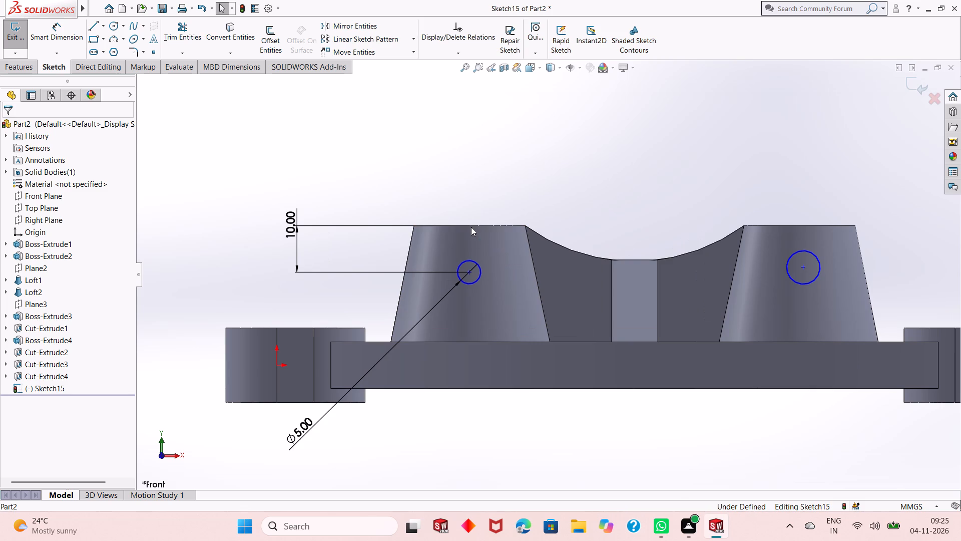
ctrl+click(466, 275)
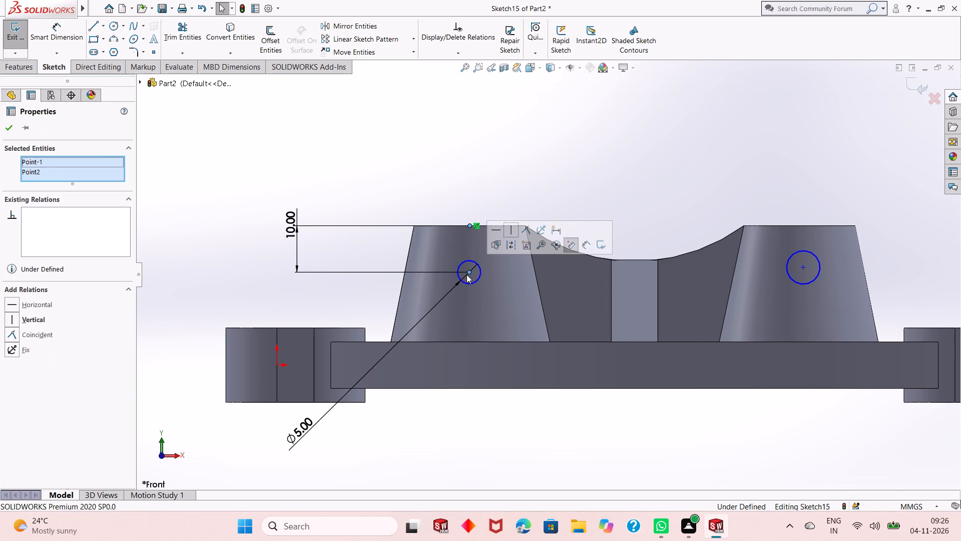
click(513, 229)
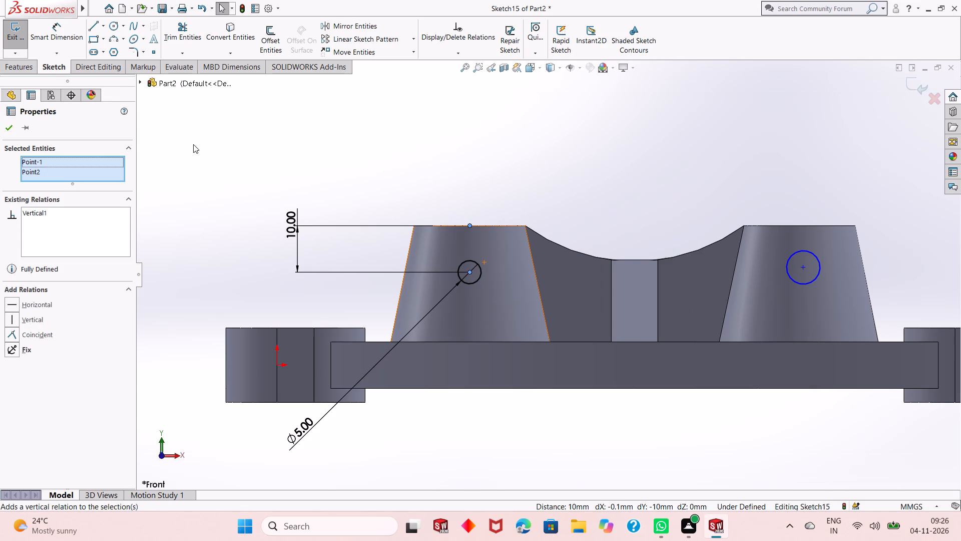
click(8, 133)
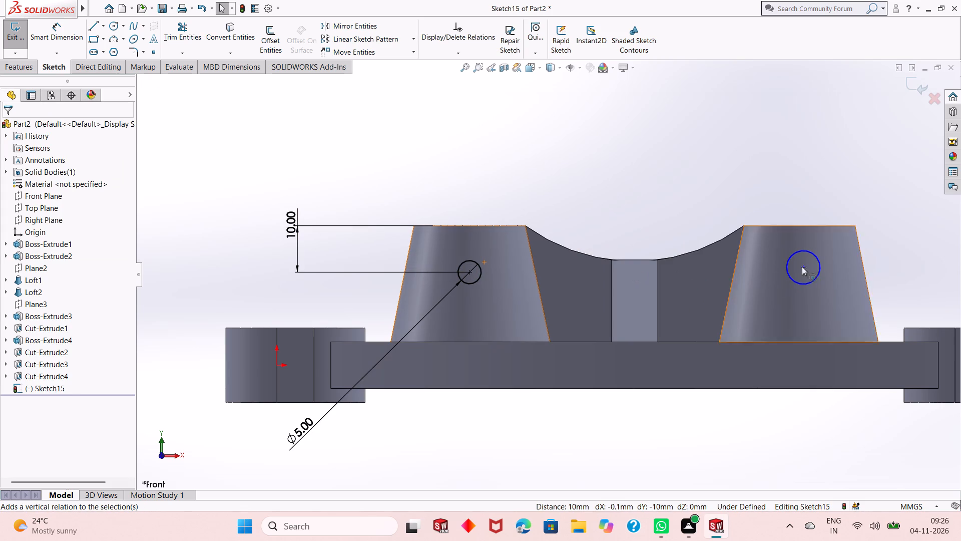
Add a Vertical relation between the other circle's centre and the midpoint of the top edge of the boss farther from the origin.
click(799, 226)
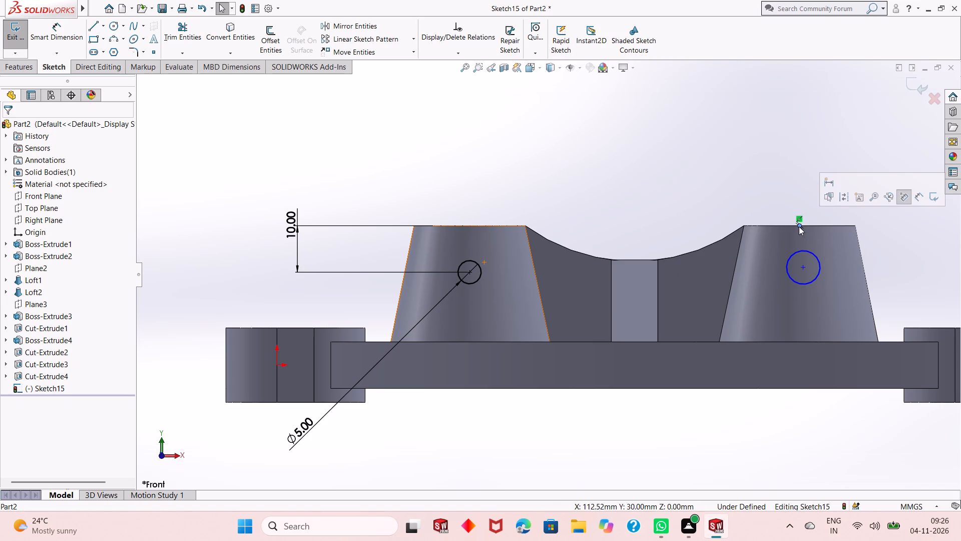
ctrl+click(803, 266)
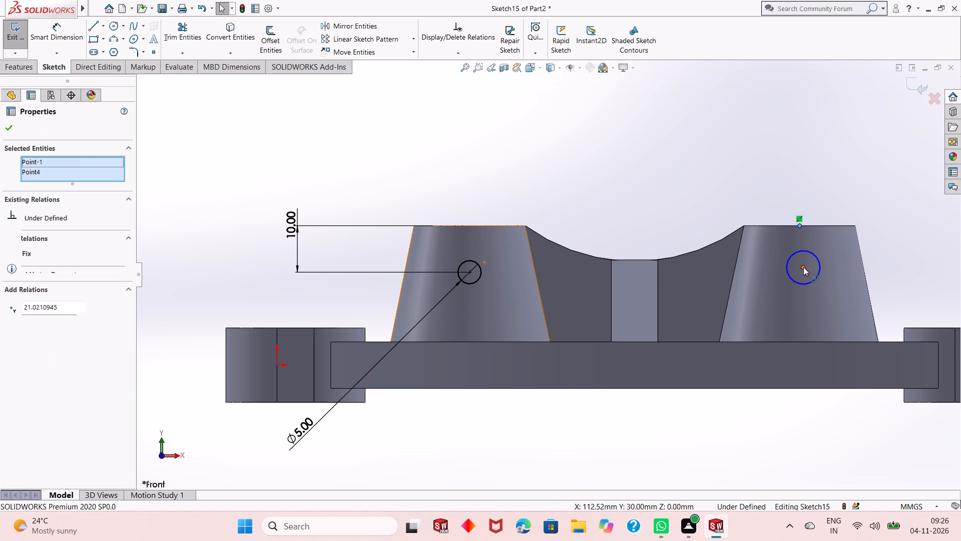
click(847, 219)
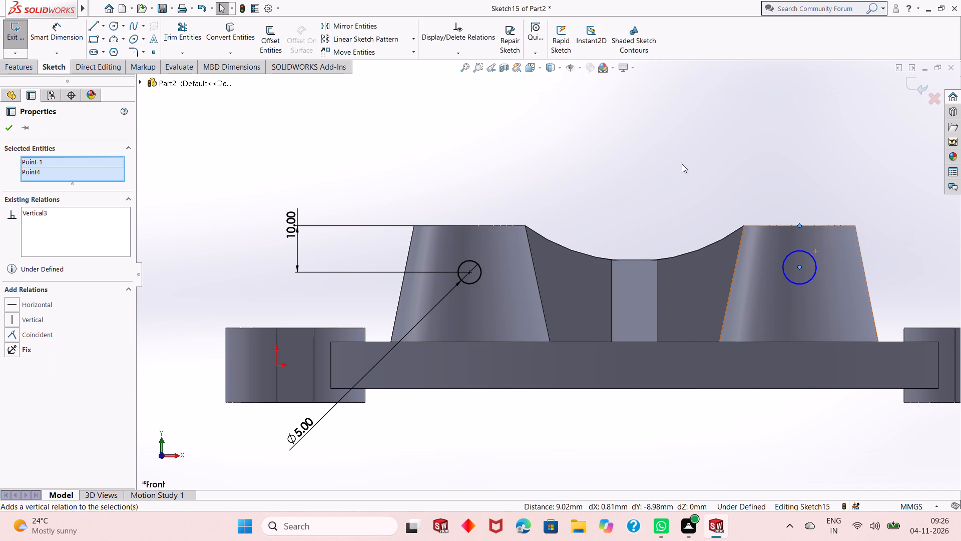
click(8, 122)
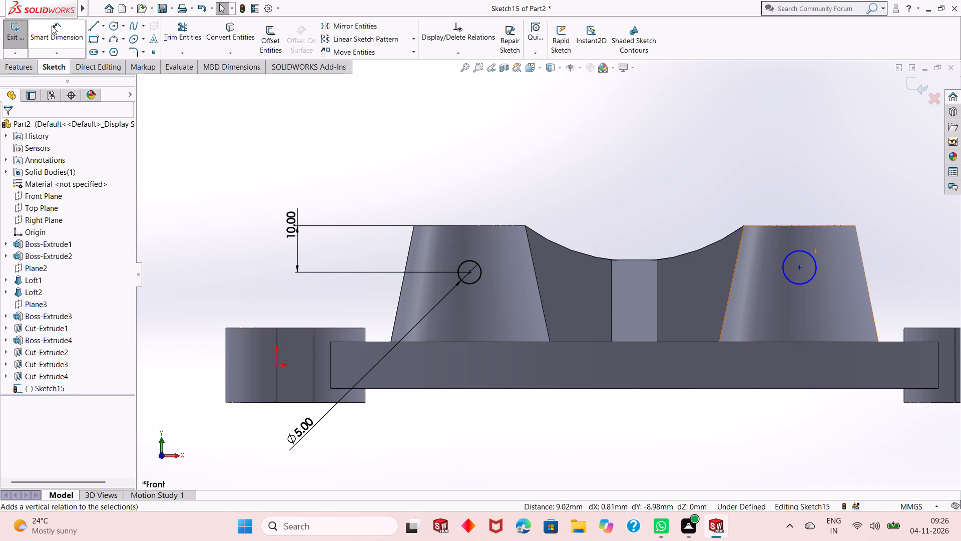
Dimension the circle on the lofted boss farther from the origin to a 5 mm diameter.
click(55, 32)
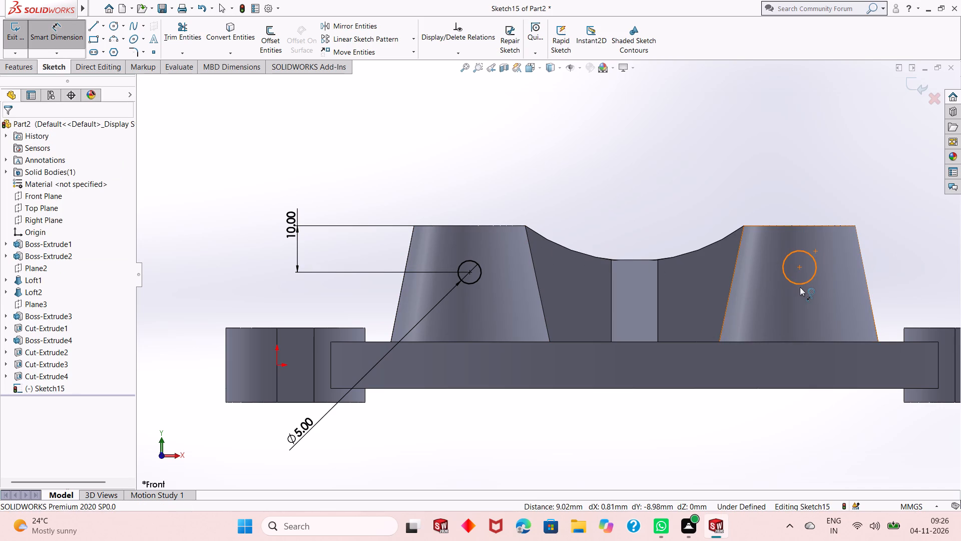
click(800, 287)
click(608, 422)
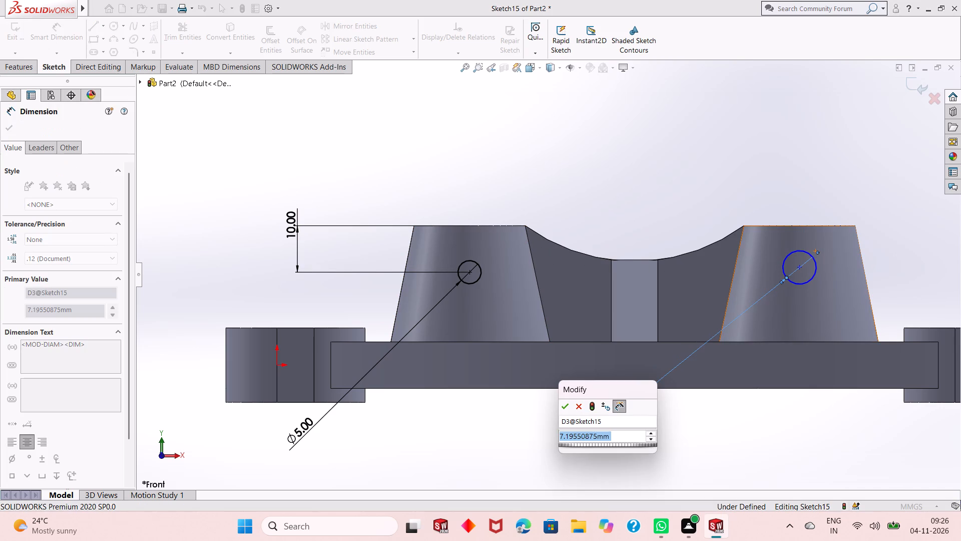
key(8)
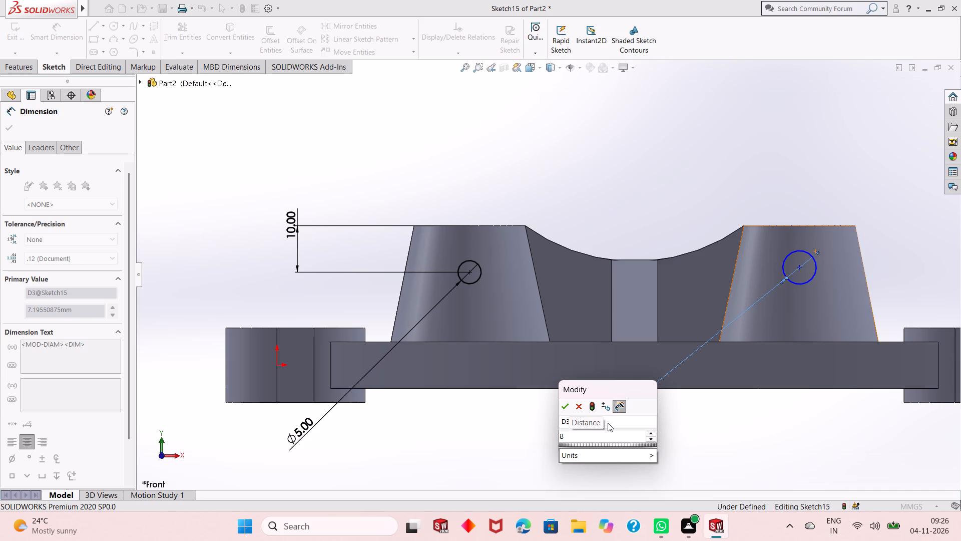
key(BackSpace)
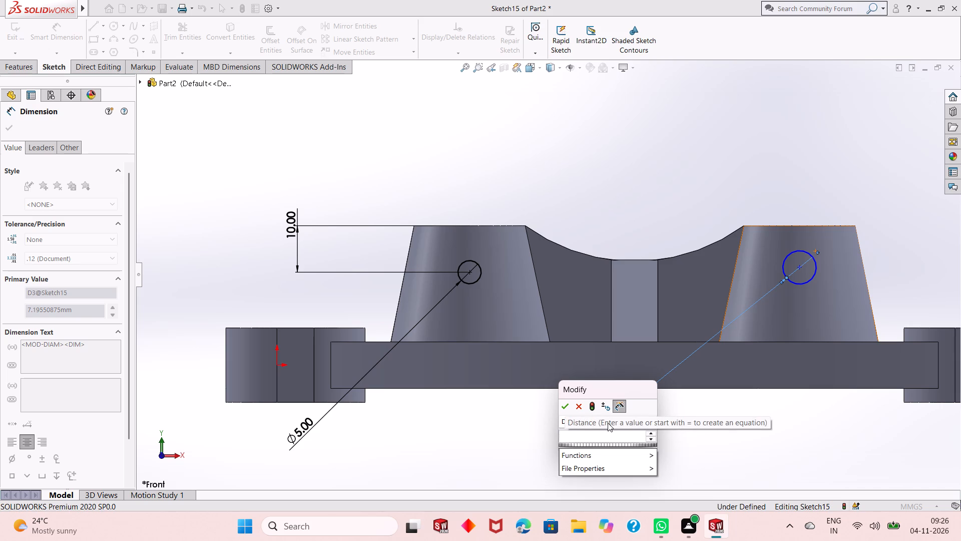
key(1)
key(BackSpace)
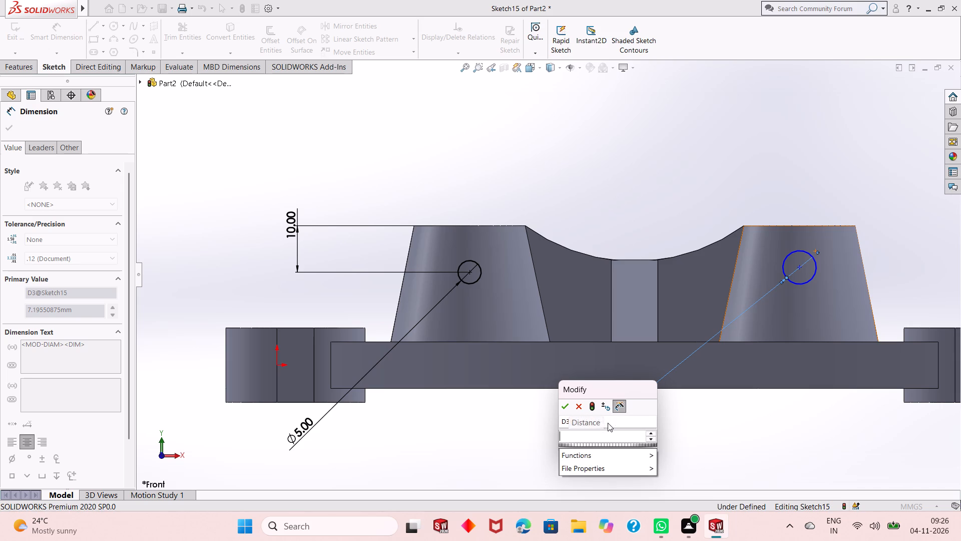
key(5)
key(Return)
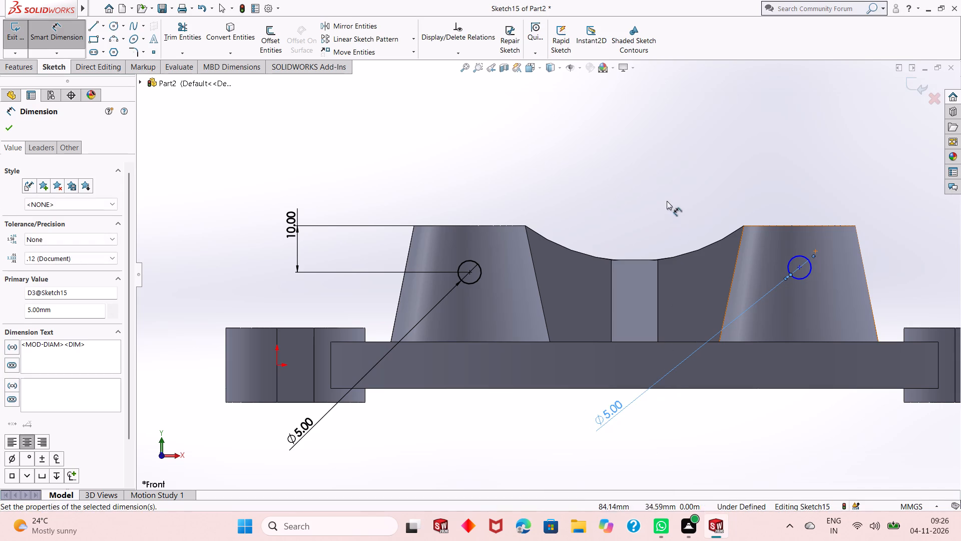
right_click(661, 176)
click(677, 206)
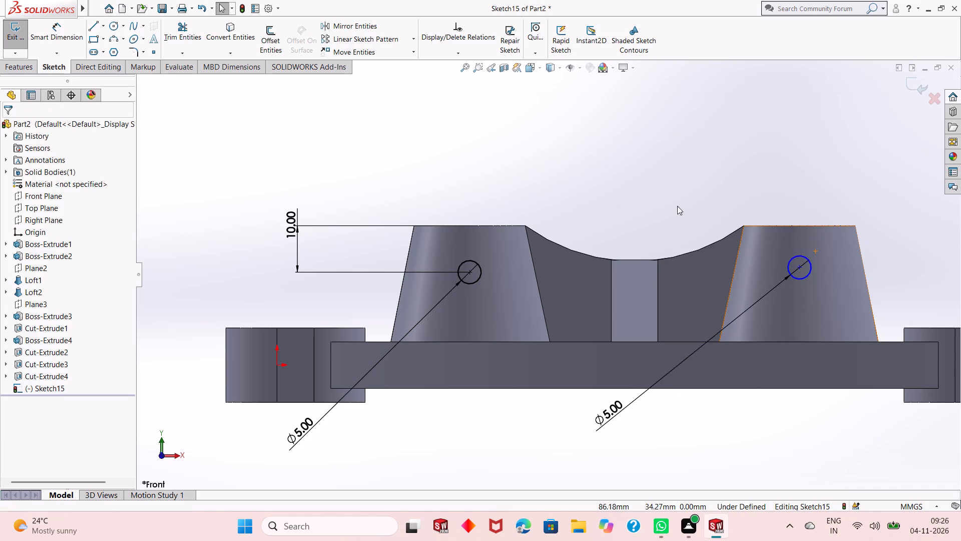
Add a Horizontal relation between the centres of the two 5 mm circles.
scroll(834, 263, down, 2)
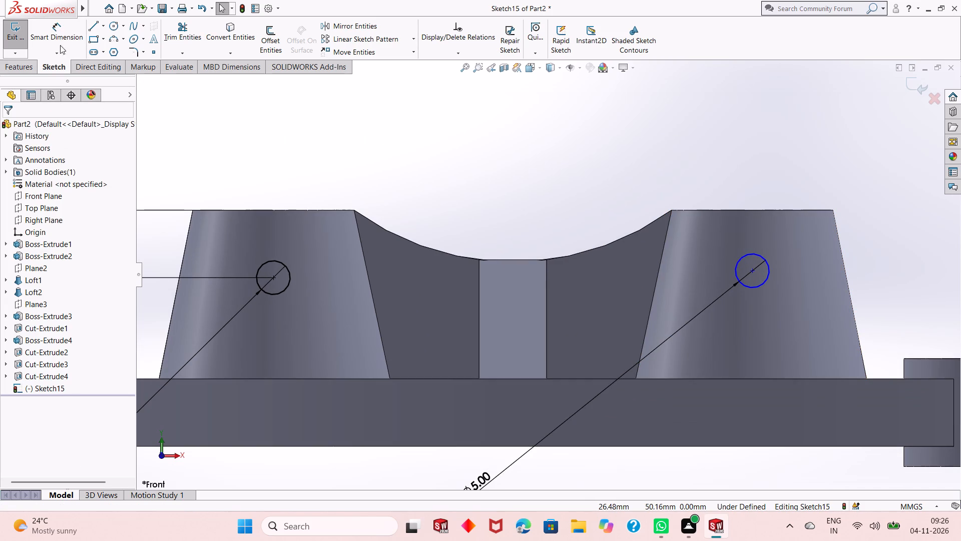
click(273, 280)
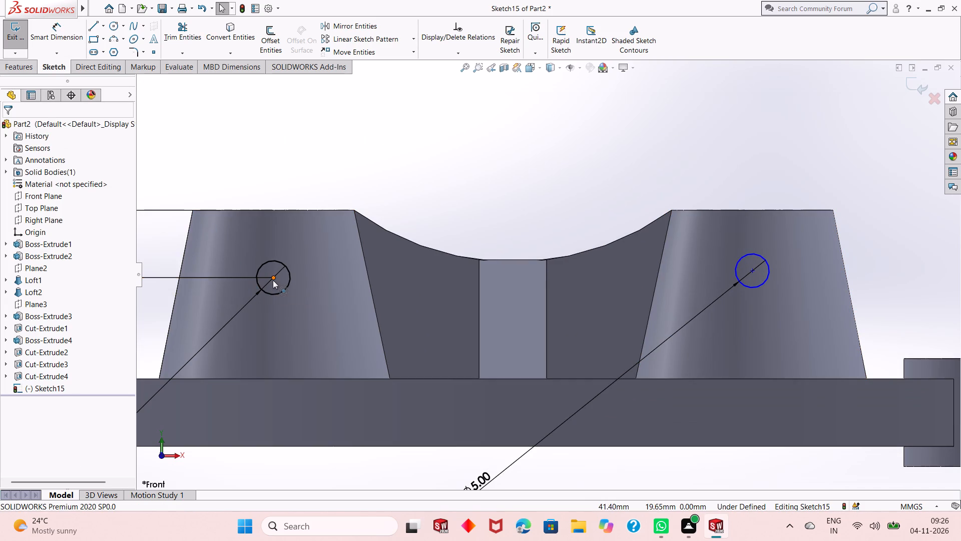
ctrl+click(755, 273)
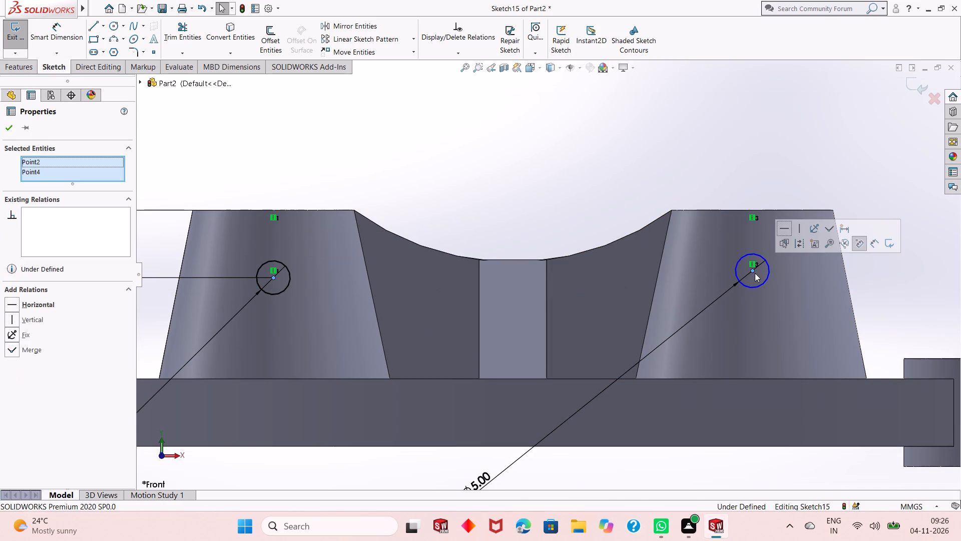
click(785, 230)
scroll(712, 284, up, 4)
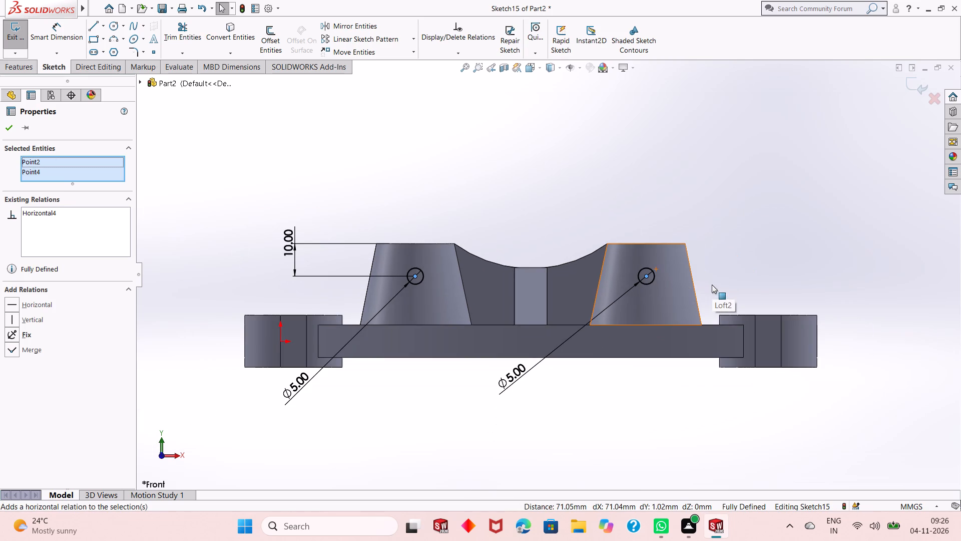
right_click(737, 193)
click(694, 188)
Cut-extrude the two 5 mm circles Through All in the reversed direction, through both lofted bosses.
middle_drag(543, 276, 563, 252)
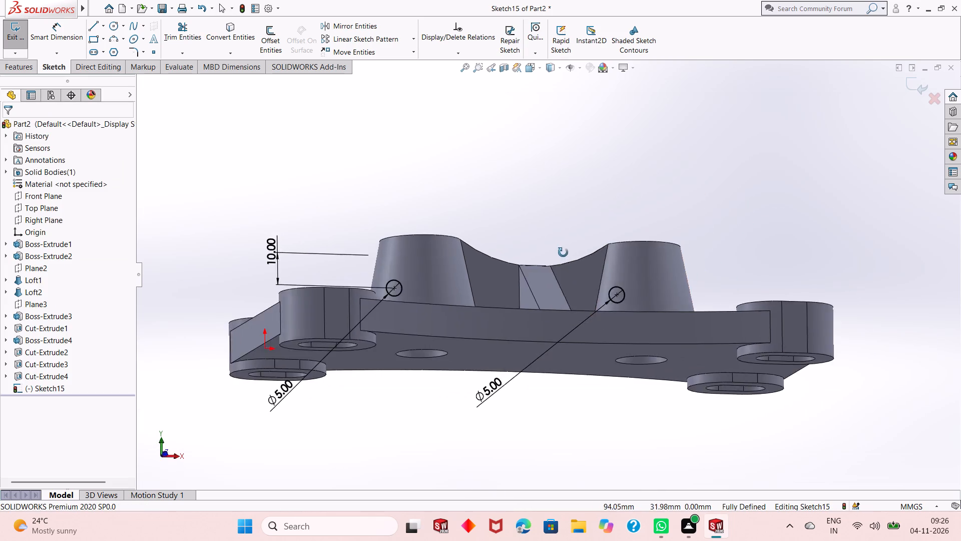
middle_drag(563, 252, 637, 268)
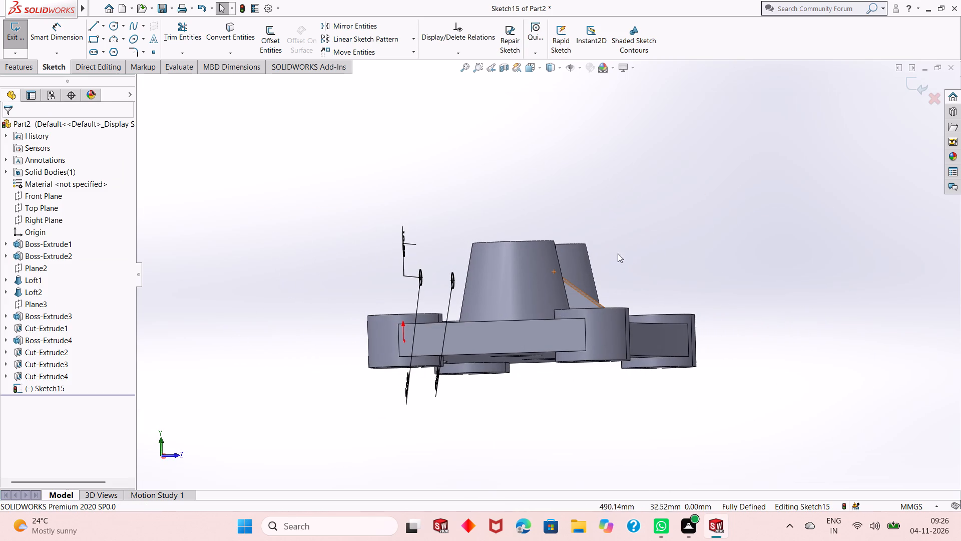
click(30, 66)
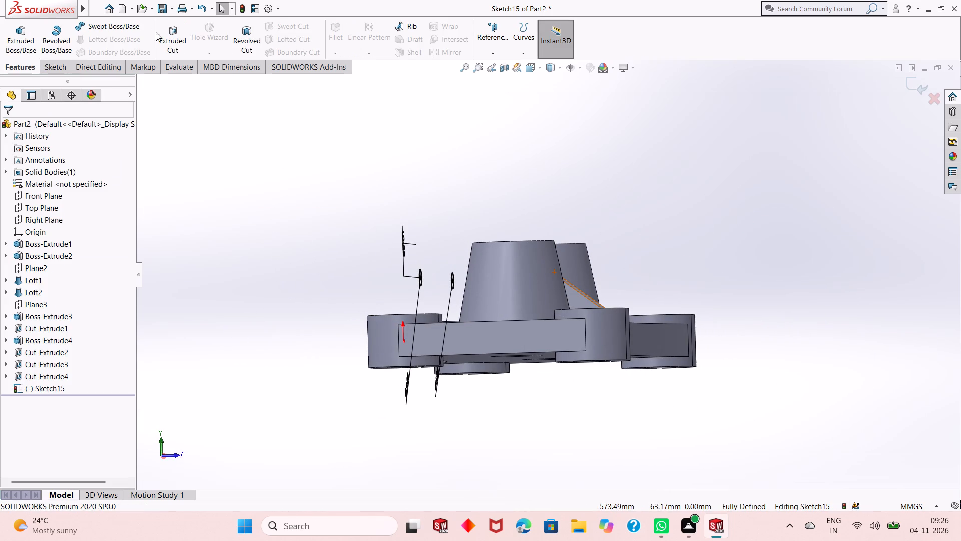
click(164, 42)
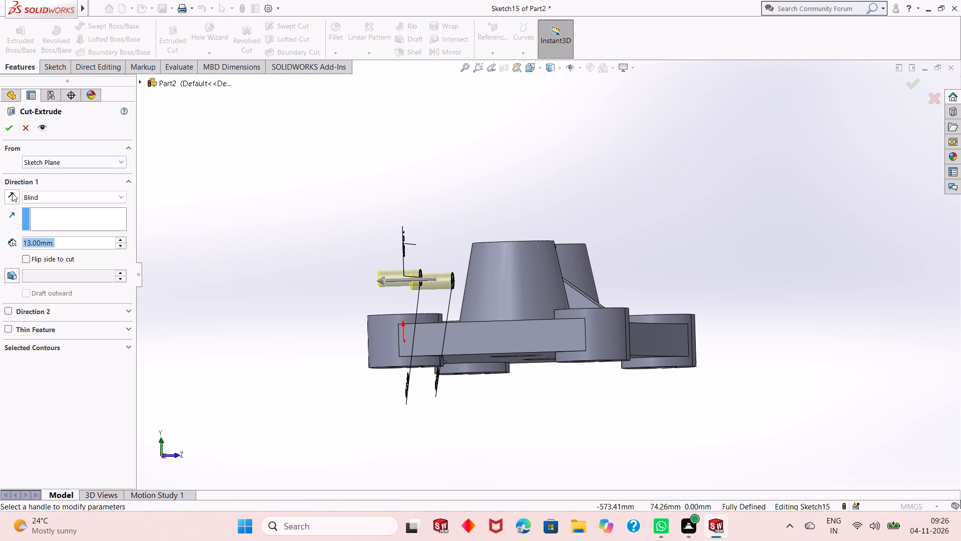
click(12, 194)
click(70, 200)
click(70, 216)
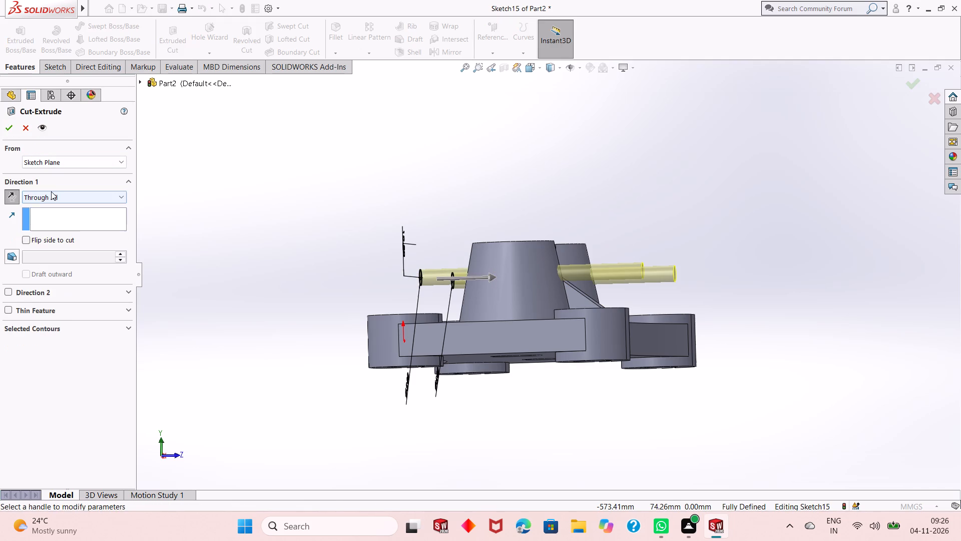
click(9, 131)
click(634, 238)
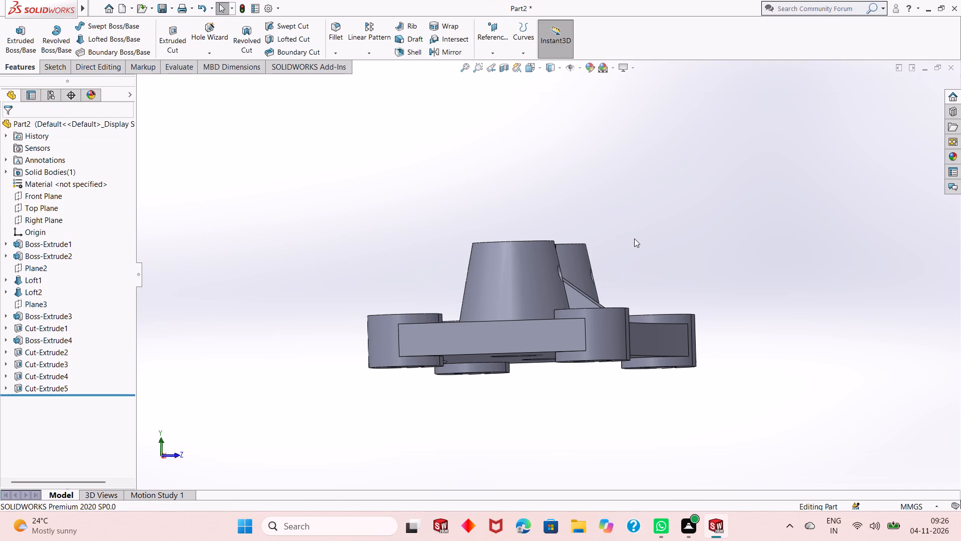
Examine the part from above, below and the sides, checking the side holes, lofted bosses, web and ribs.
middle_drag(657, 306, 405, 380)
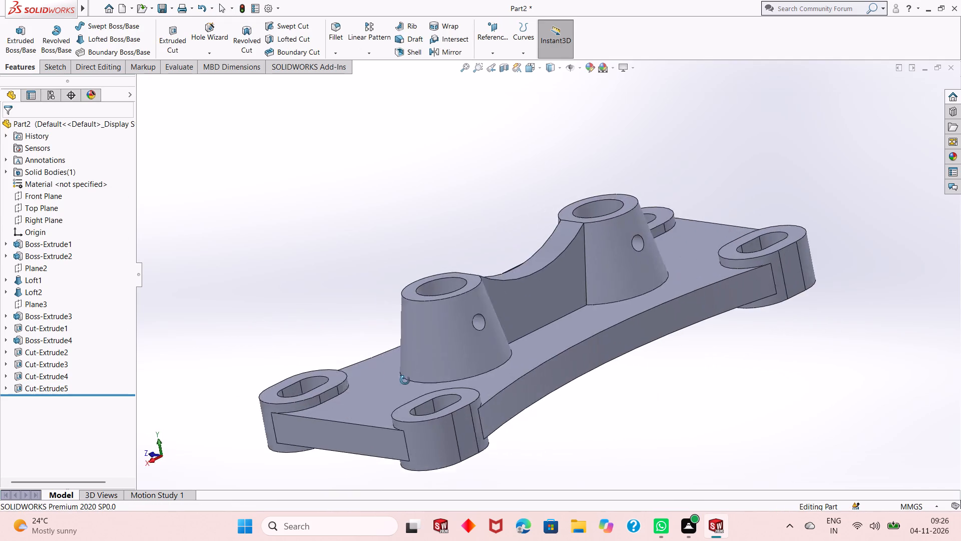
middle_drag(405, 380, 414, 427)
scroll(435, 373, up, 2)
middle_drag(505, 407, 640, 279)
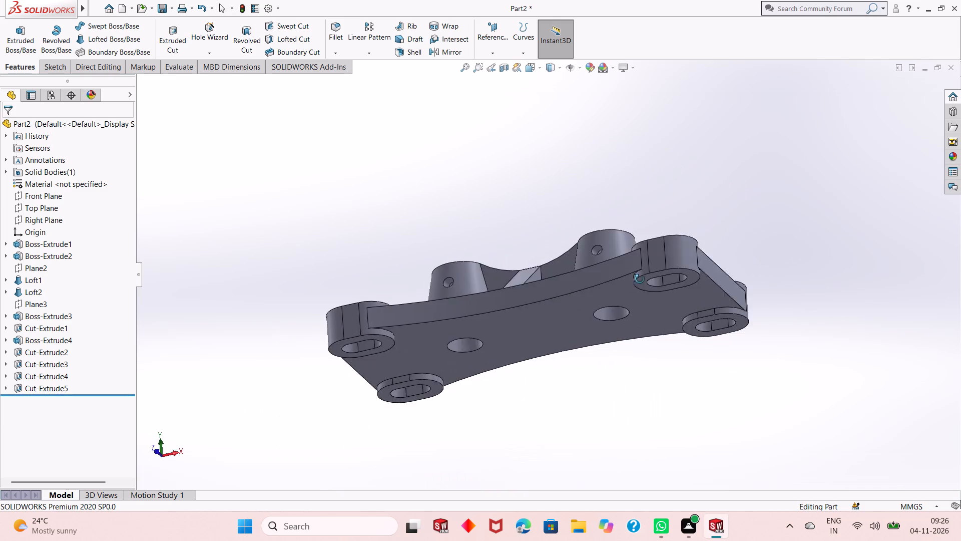
middle_drag(640, 279, 685, 311)
middle_drag(480, 315, 523, 310)
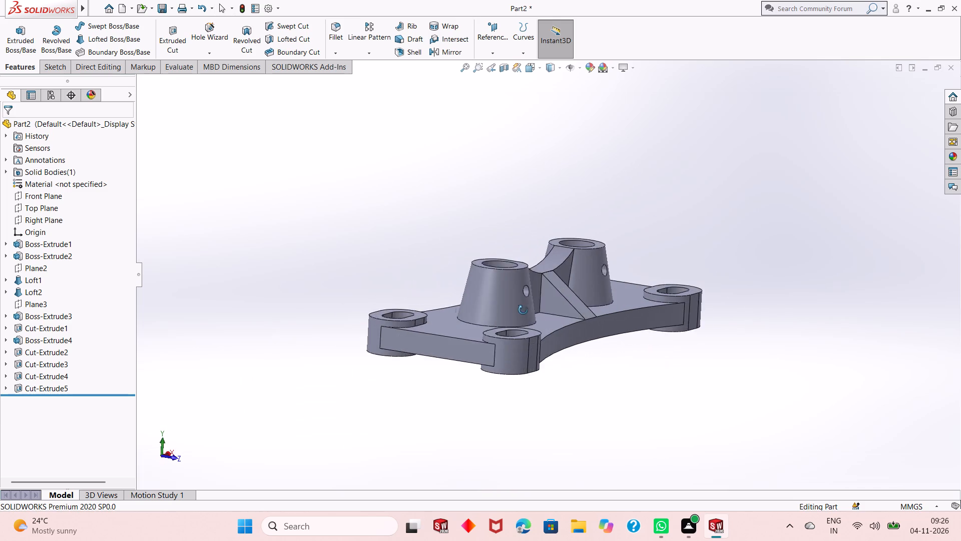
middle_drag(523, 310, 520, 315)
scroll(556, 268, down, 2)
scroll(571, 321, down, 1)
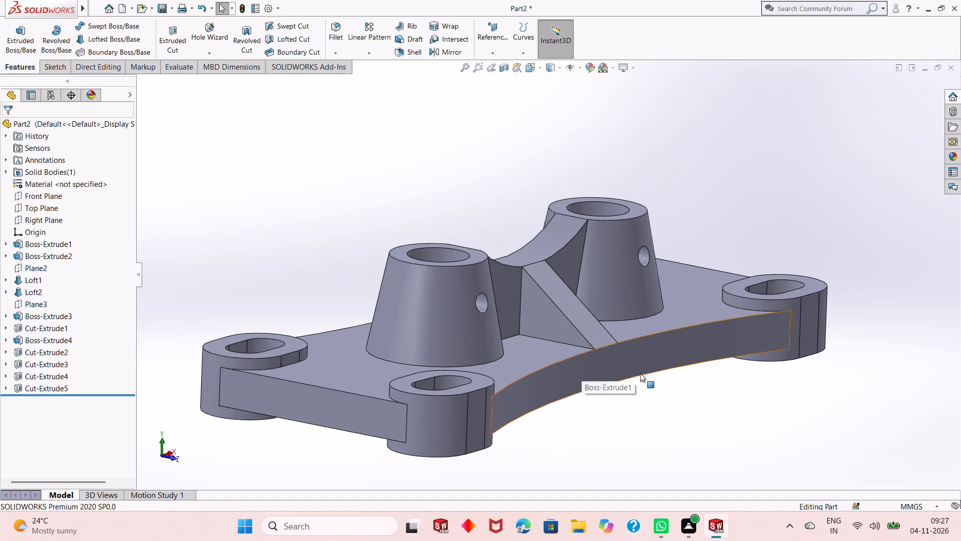
scroll(640, 374, up, 1)
middle_drag(619, 366, 624, 380)
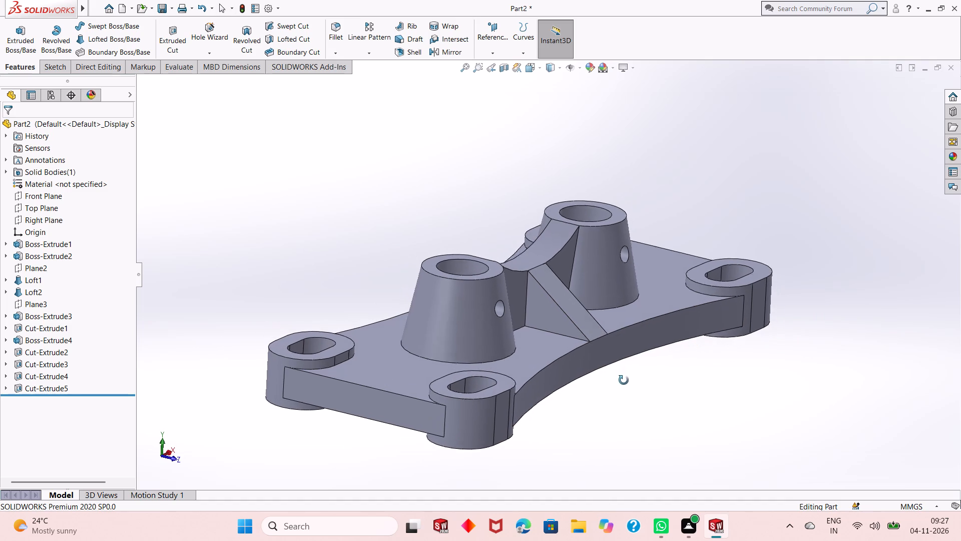
middle_drag(624, 380, 624, 382)
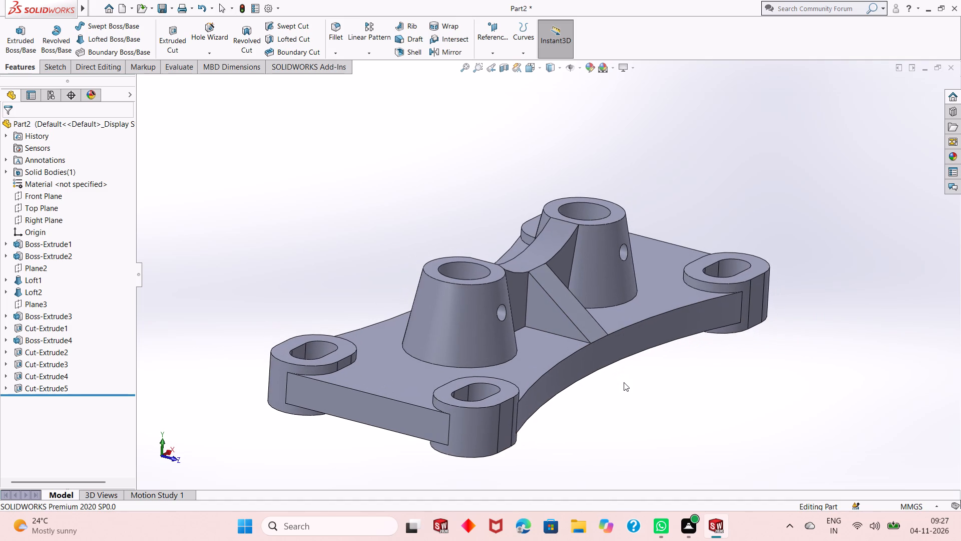
middle_drag(617, 378, 604, 382)
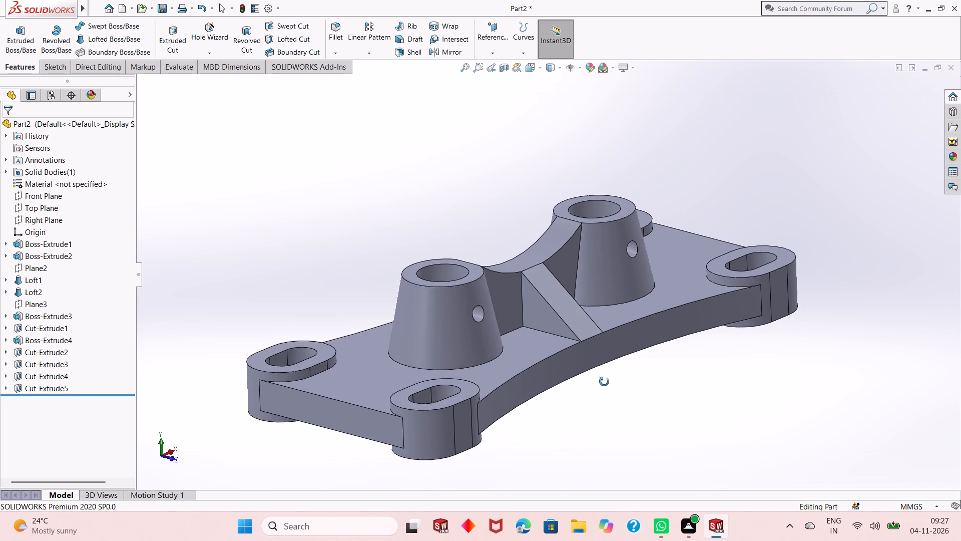
middle_drag(604, 382, 598, 409)
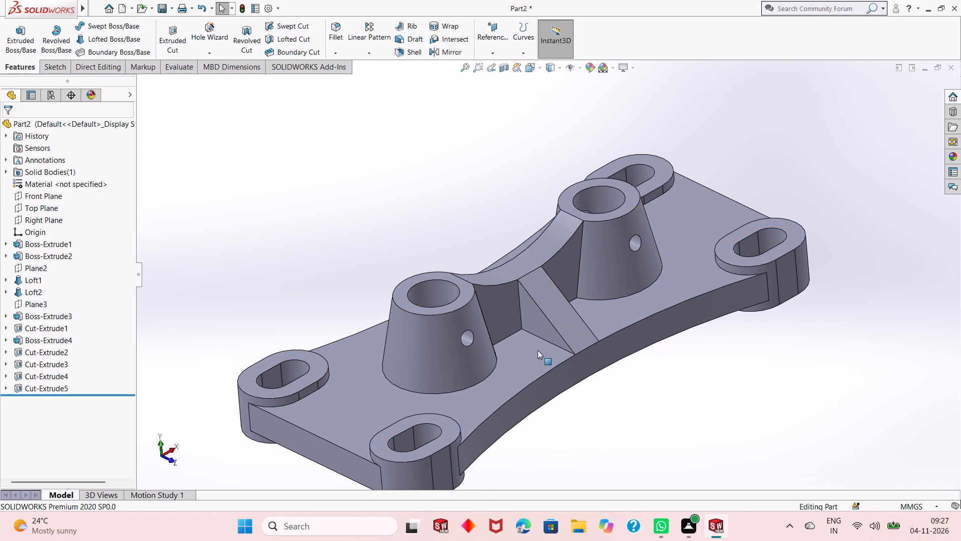
scroll(535, 350, up, 2)
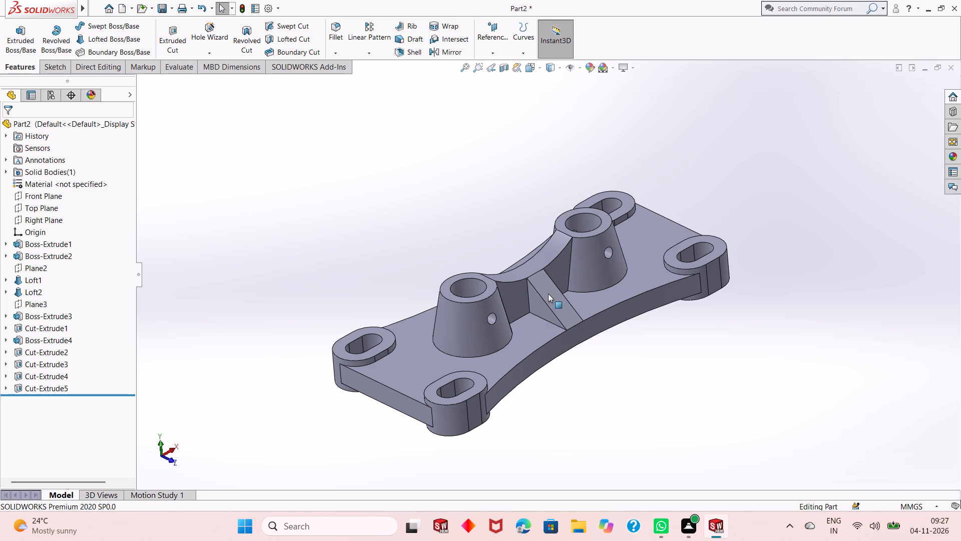
scroll(548, 294, down, 1)
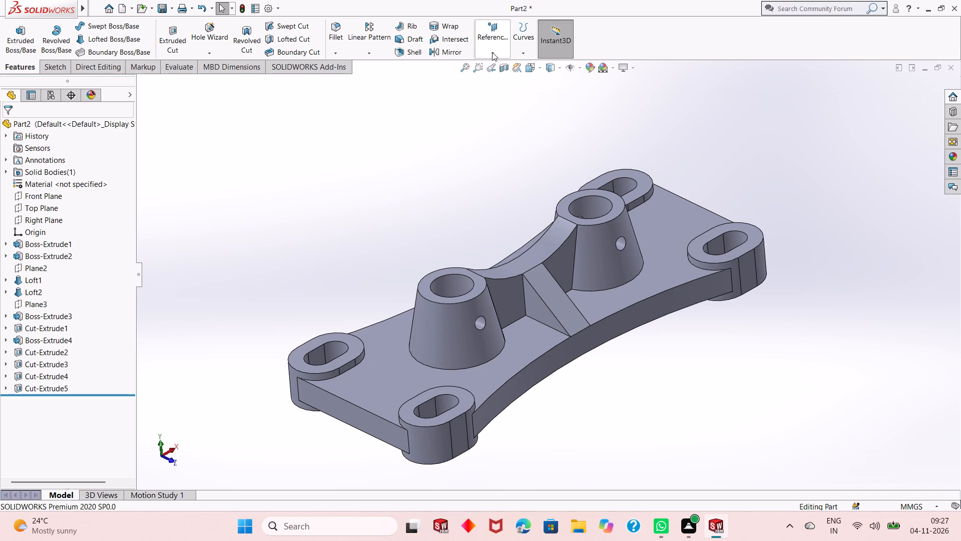
Start a 2 mm fillet on the plate's straight −X end edge and the base edges of the two slotted bosses there.
click(334, 28)
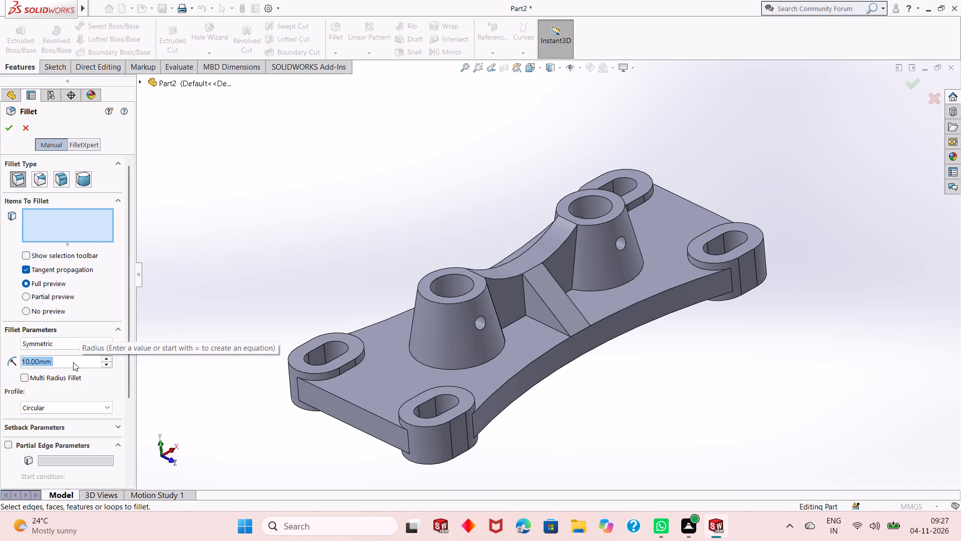
key(2)
key(Return)
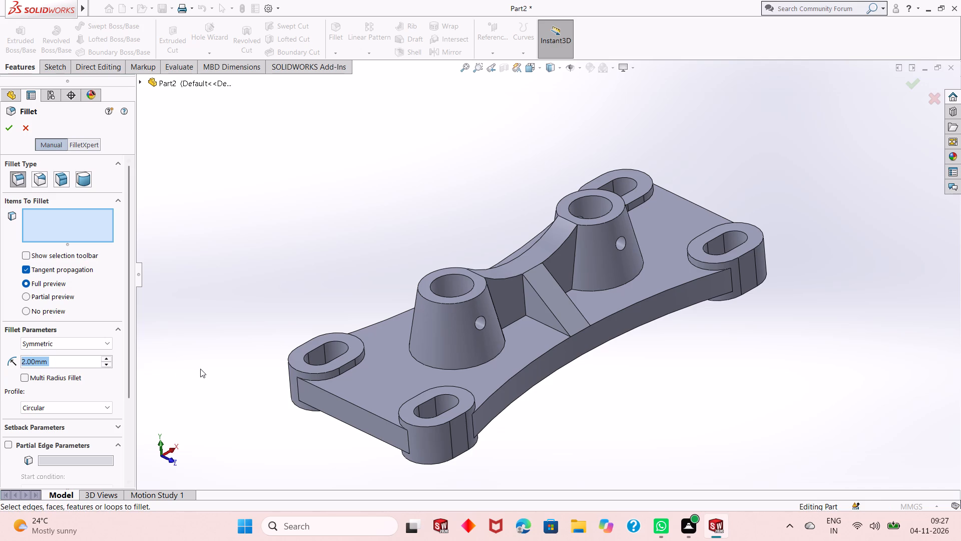
click(347, 402)
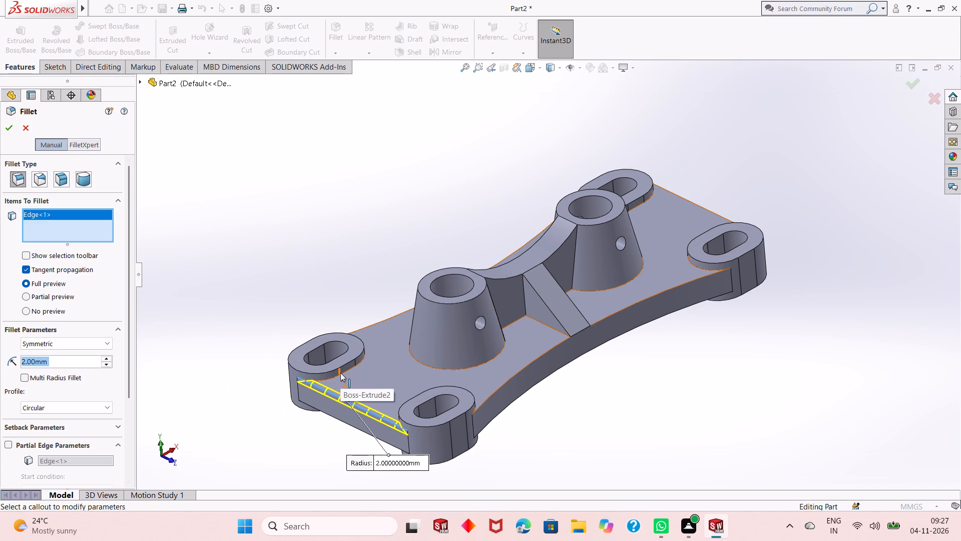
click(331, 378)
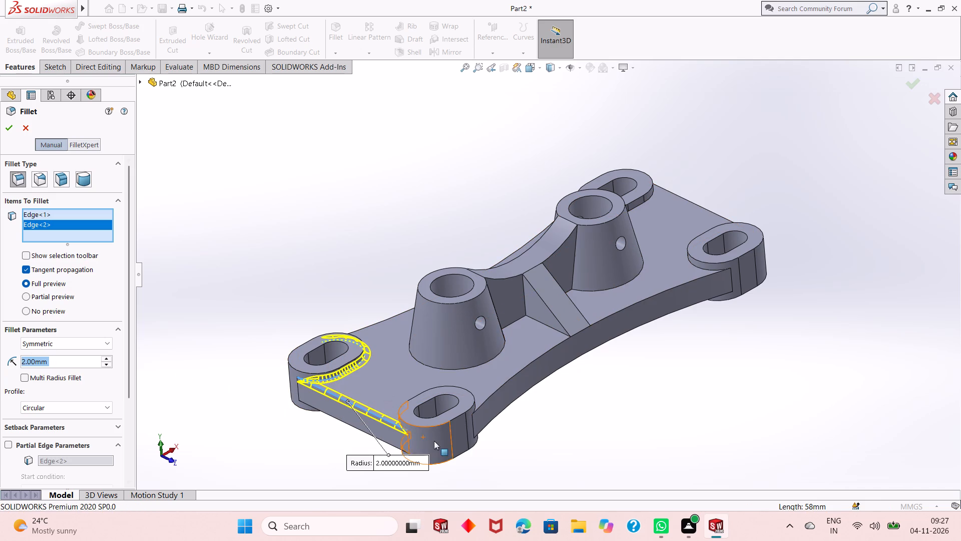
middle_drag(437, 437, 471, 463)
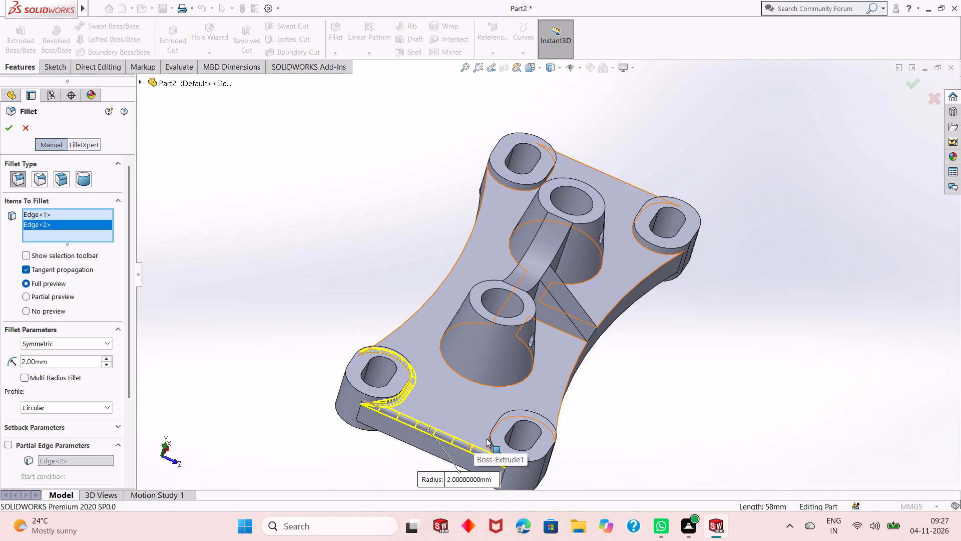
click(489, 447)
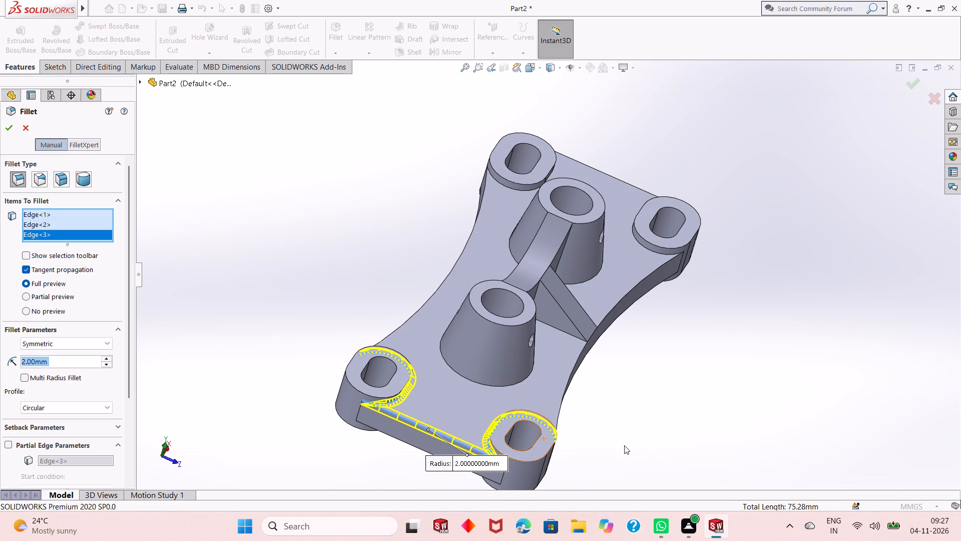
Add the plate's top arc edge segments on both sides of the rib, on the +Z side, to the 2 mm fillet.
middle_drag(624, 445, 610, 379)
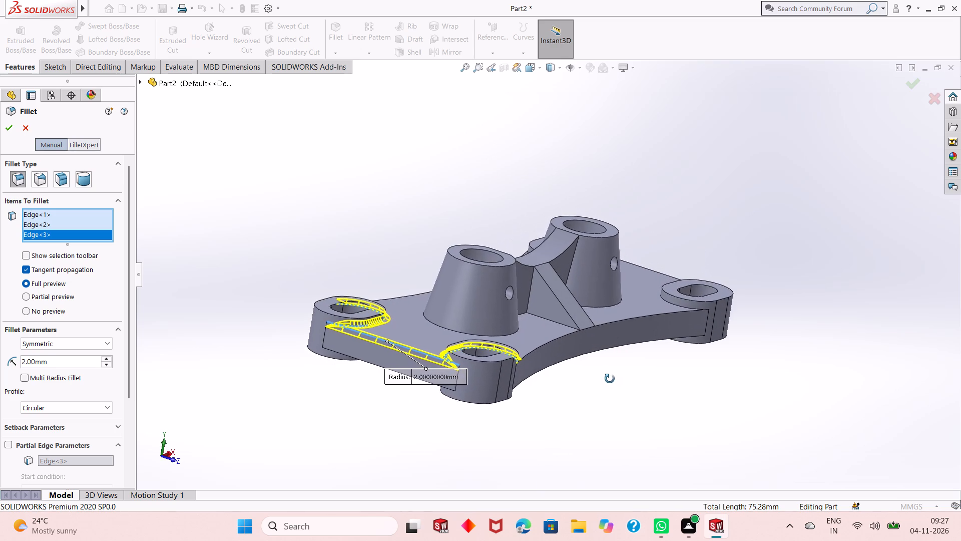
middle_drag(610, 379, 591, 386)
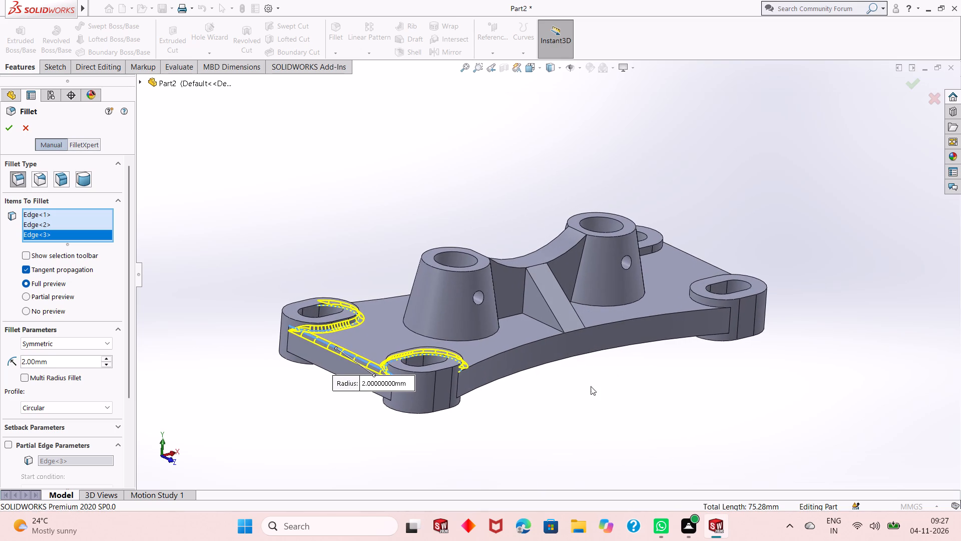
click(511, 349)
click(603, 325)
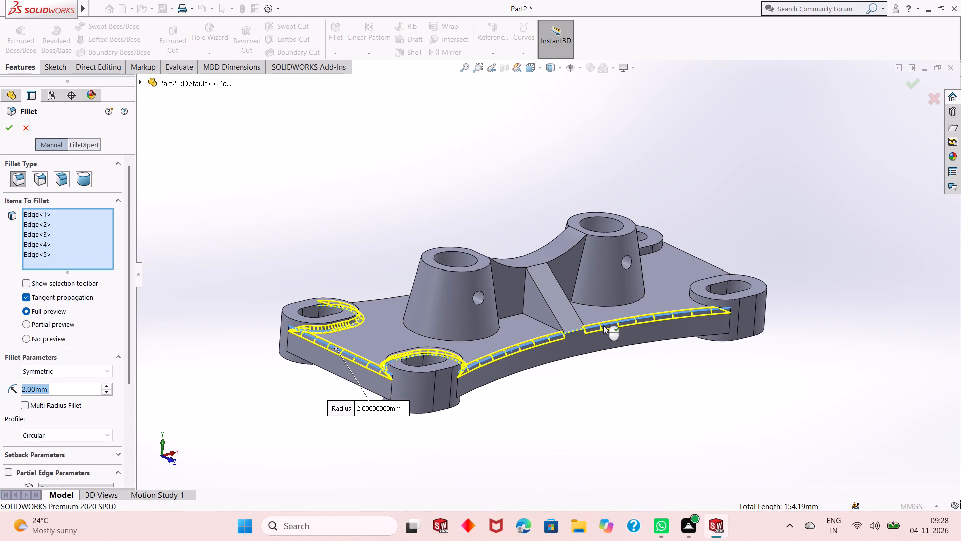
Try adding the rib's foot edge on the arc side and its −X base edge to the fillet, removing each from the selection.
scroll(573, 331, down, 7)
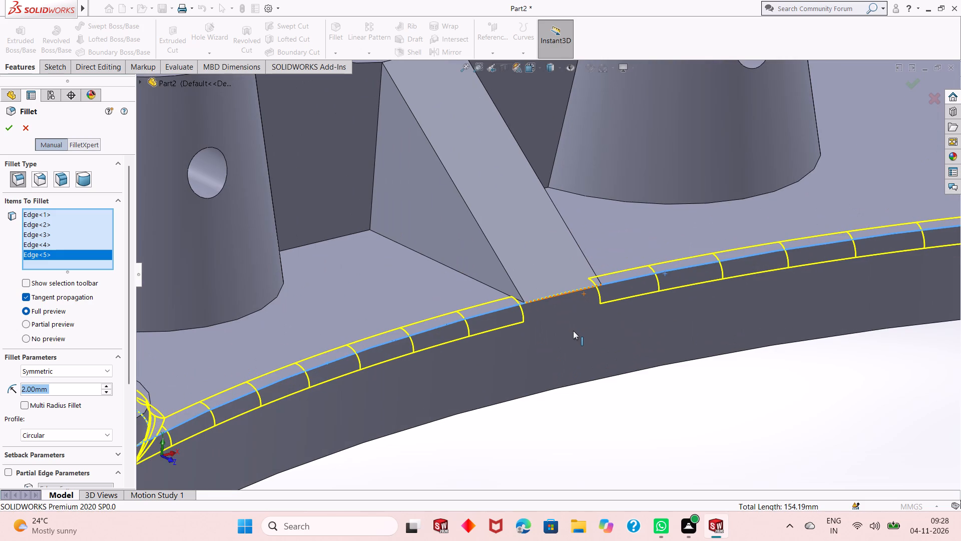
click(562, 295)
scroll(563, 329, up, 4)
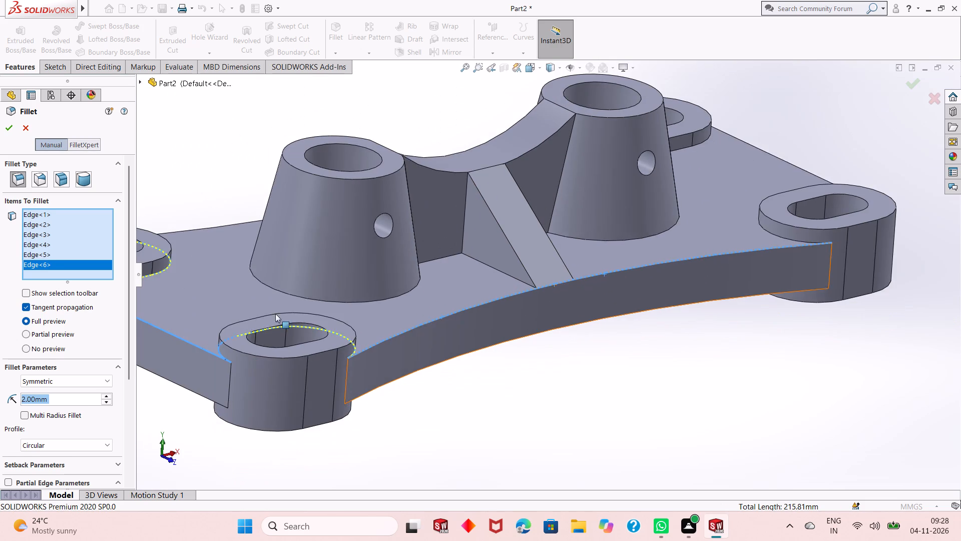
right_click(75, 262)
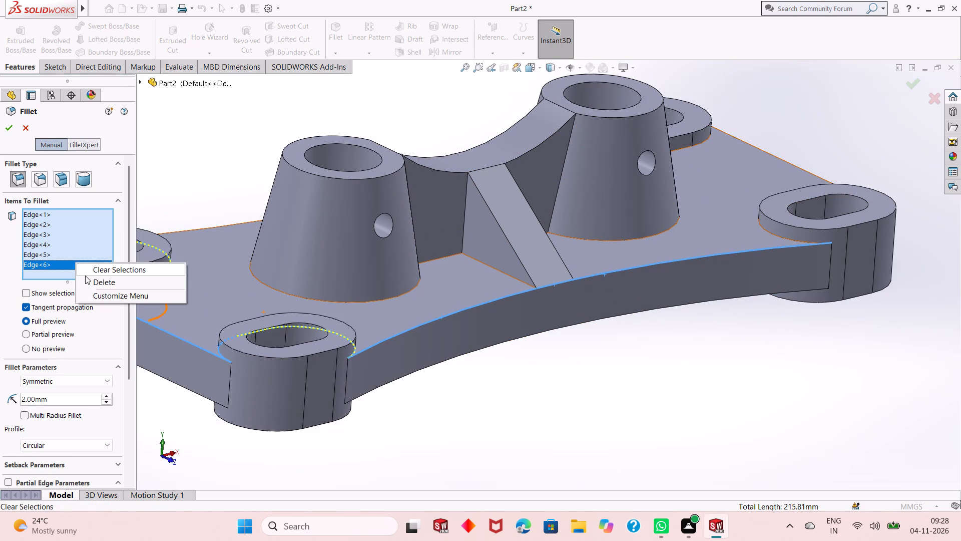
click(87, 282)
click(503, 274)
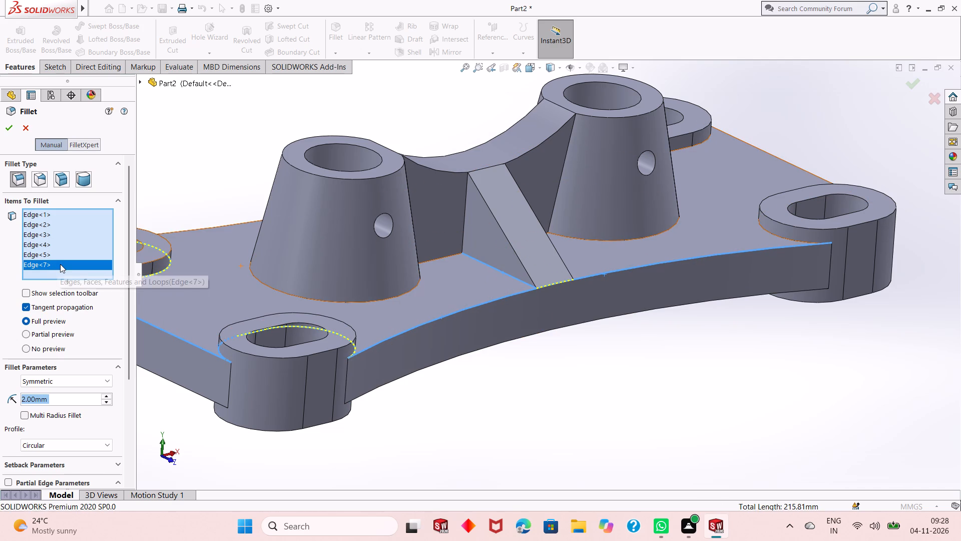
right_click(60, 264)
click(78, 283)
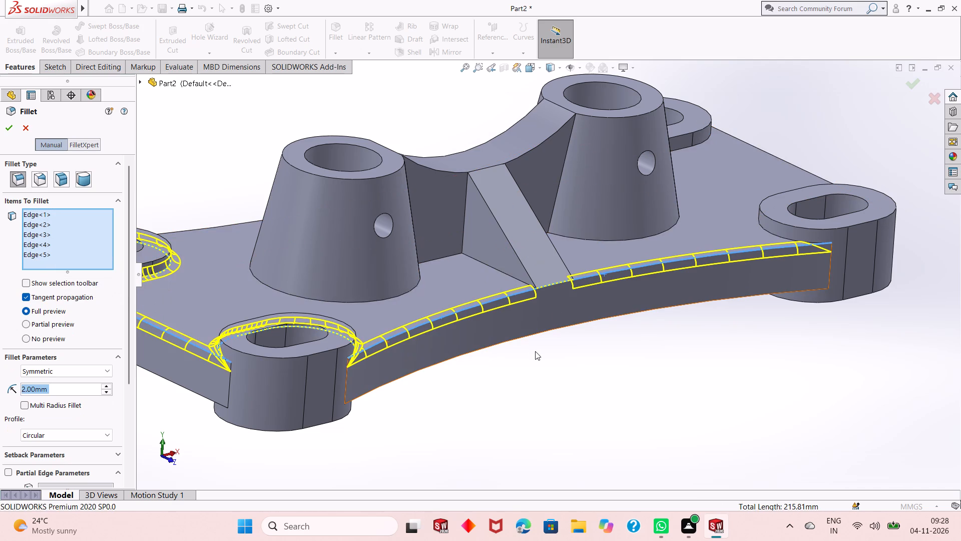
Add the base edges of both lofted bosses and the rib's −X vertical corner edge with the web to the 2 mm fillet.
click(361, 302)
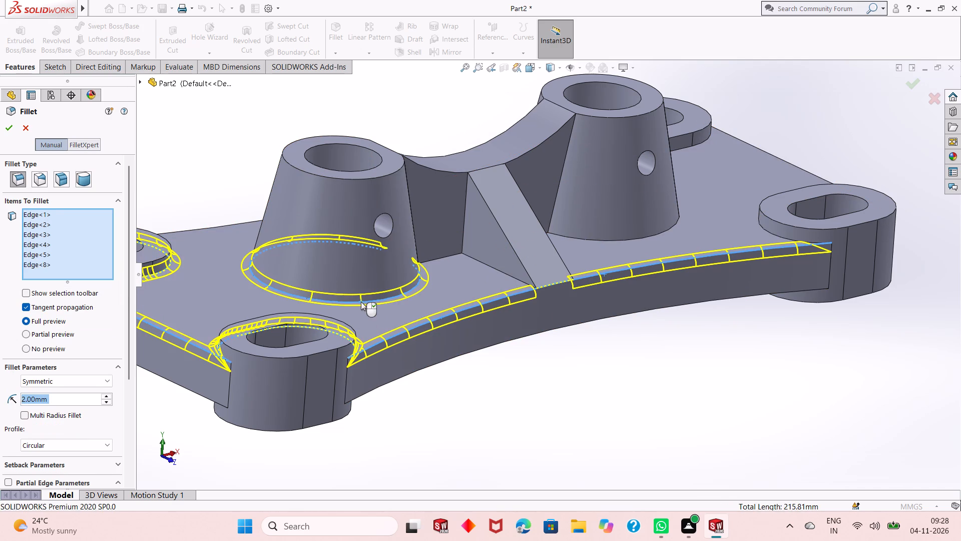
click(612, 240)
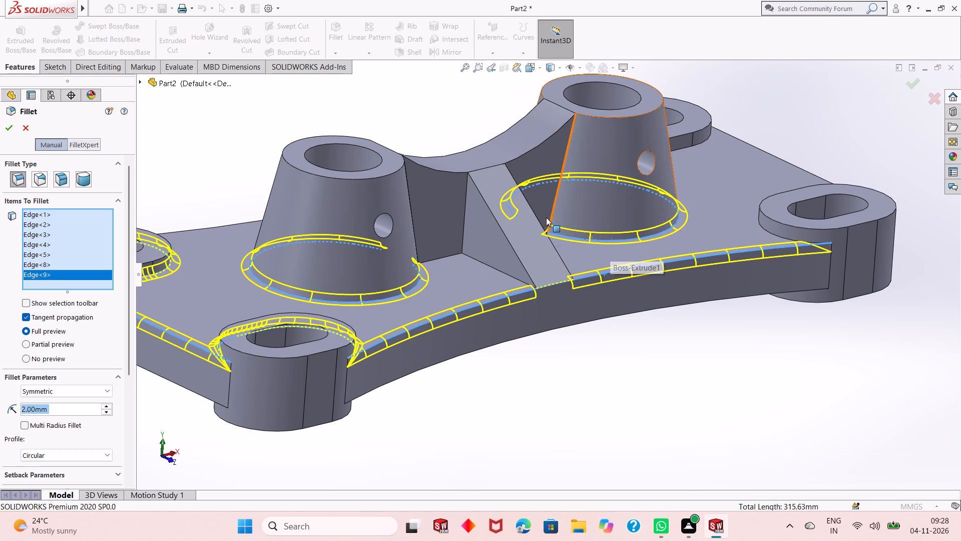
click(463, 206)
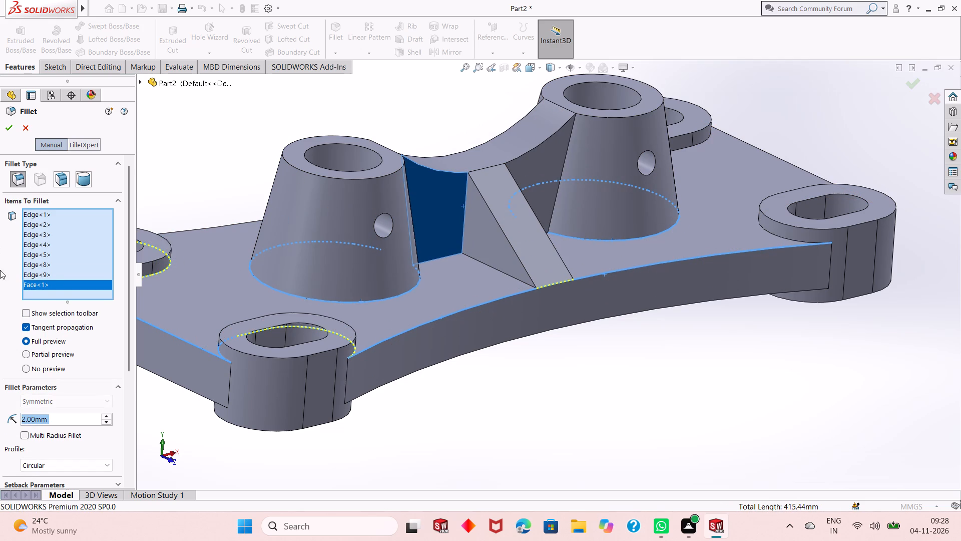
right_click(60, 282)
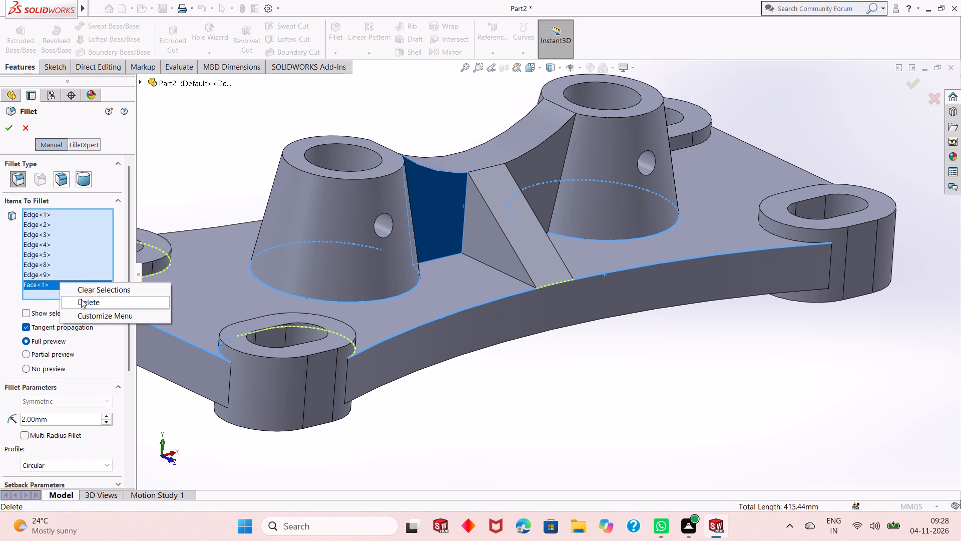
click(81, 300)
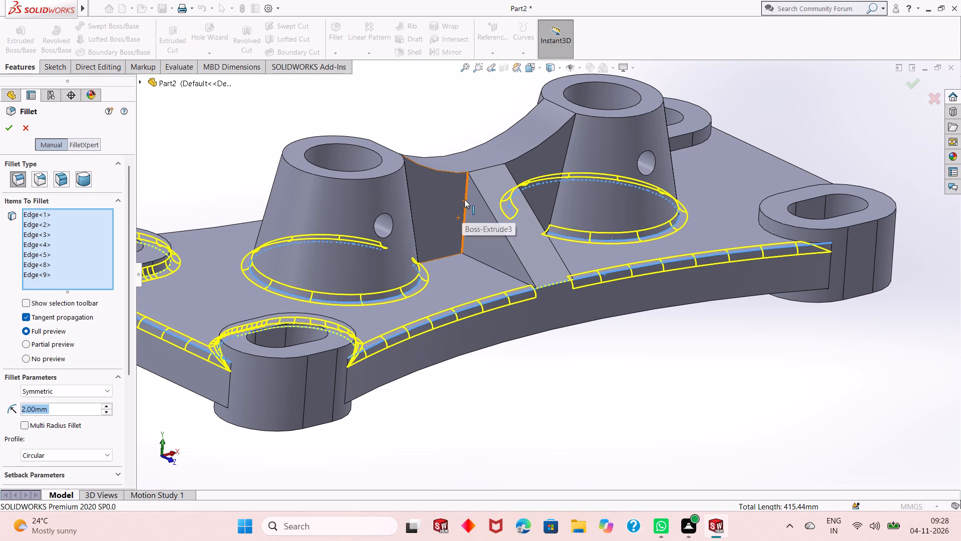
click(464, 199)
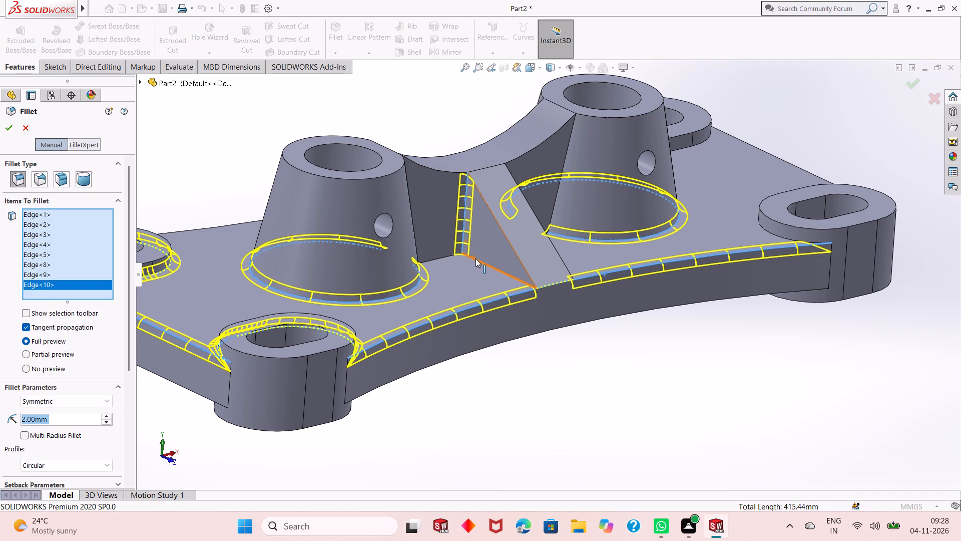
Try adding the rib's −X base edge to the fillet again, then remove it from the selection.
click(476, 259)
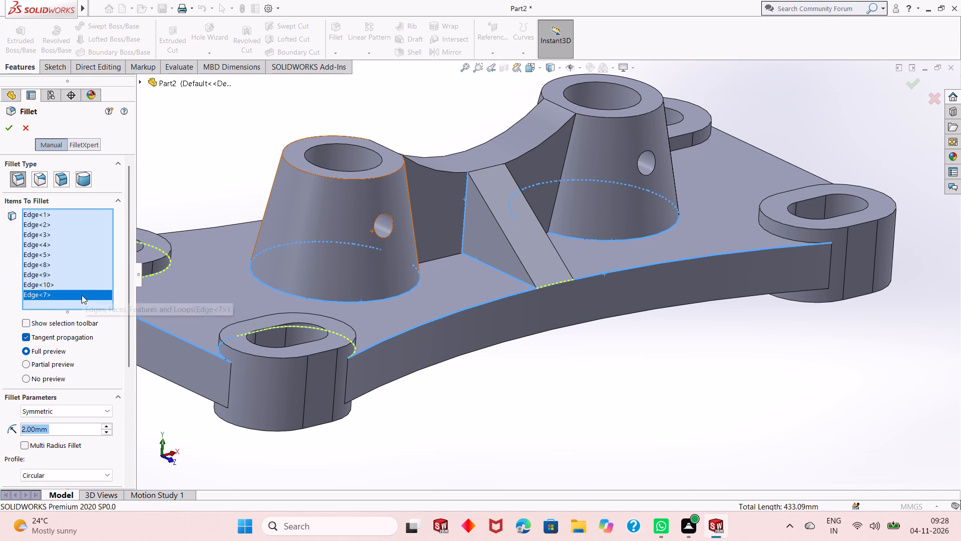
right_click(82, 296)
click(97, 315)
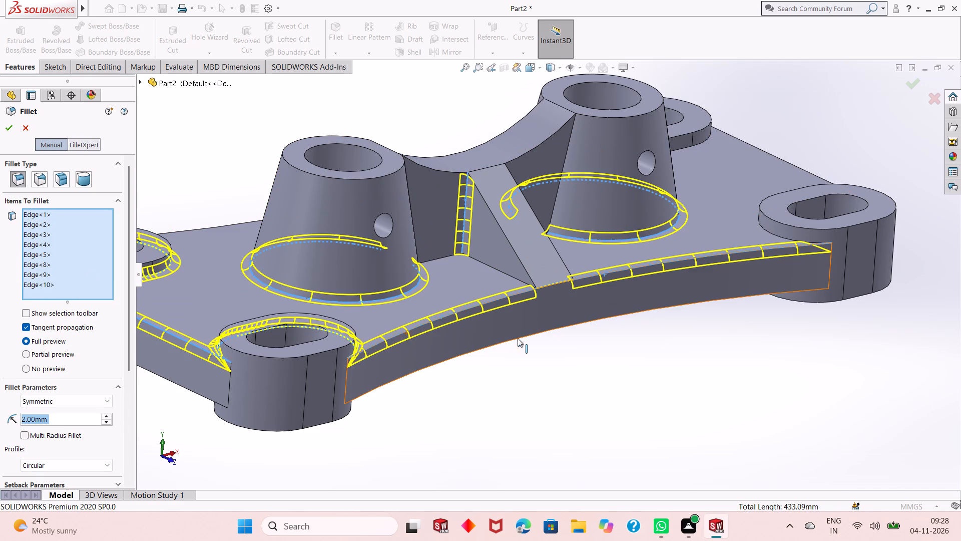
Add the web's base edge between the rib and the −X lofted boss to the 2 mm fillet.
click(439, 259)
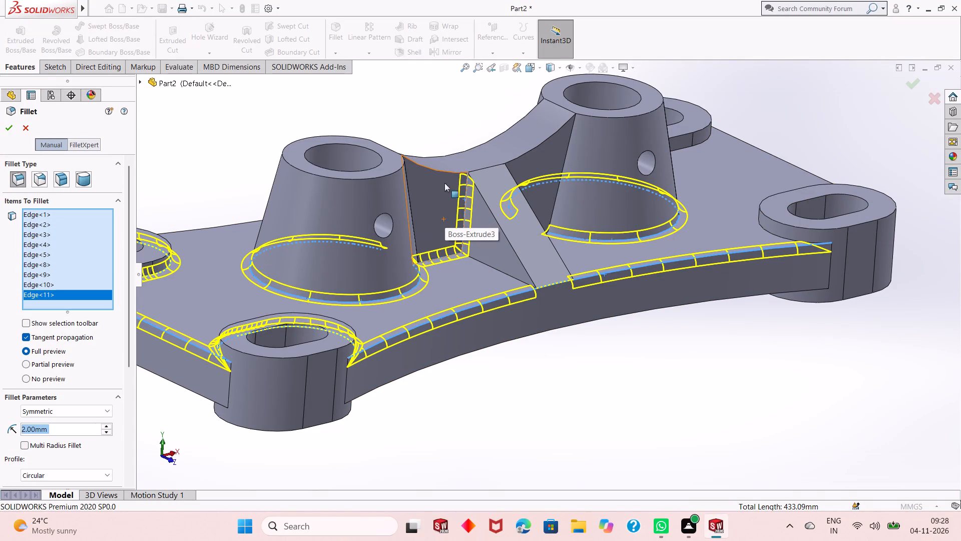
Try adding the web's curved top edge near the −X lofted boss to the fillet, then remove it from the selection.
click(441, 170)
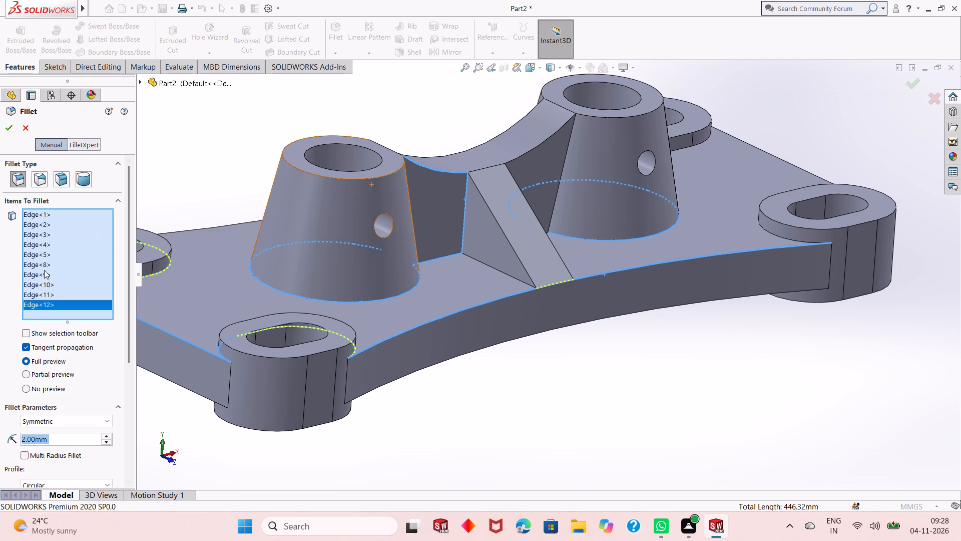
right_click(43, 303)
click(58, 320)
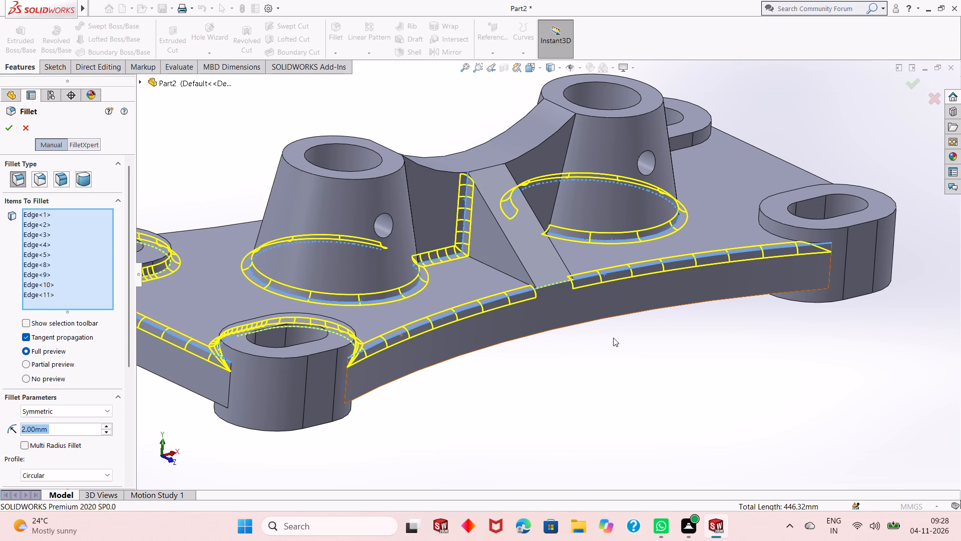
Add the edge where the web meets the +X lofted boss, on the +Z side, to the 2 mm fillet.
click(570, 143)
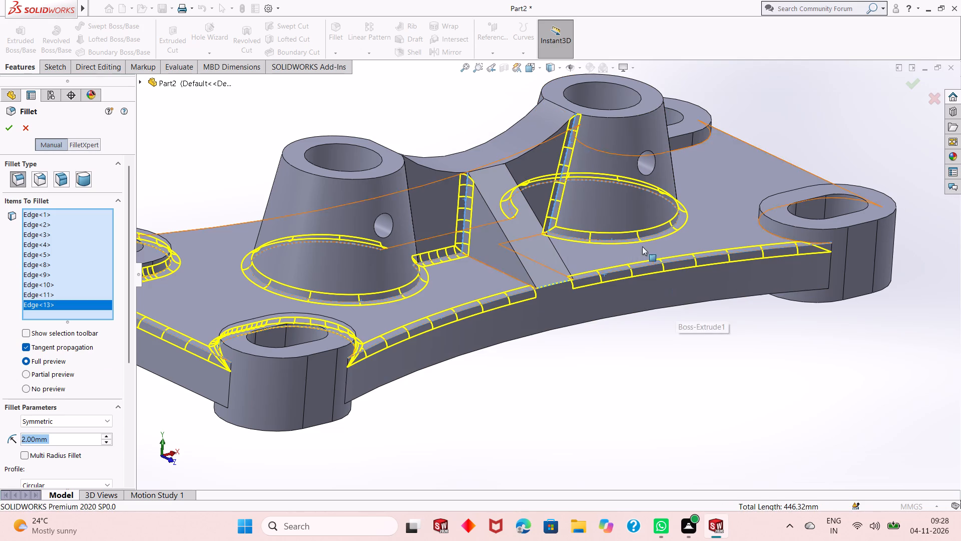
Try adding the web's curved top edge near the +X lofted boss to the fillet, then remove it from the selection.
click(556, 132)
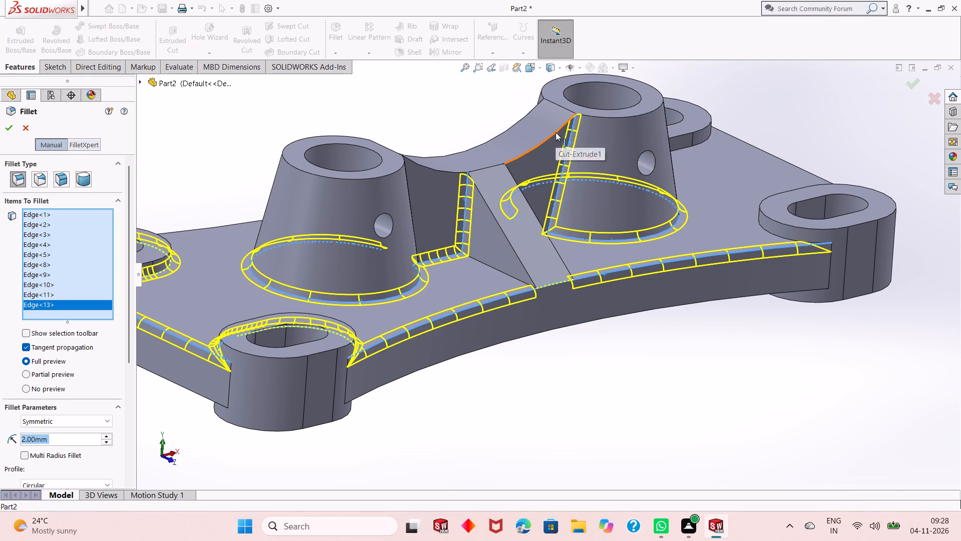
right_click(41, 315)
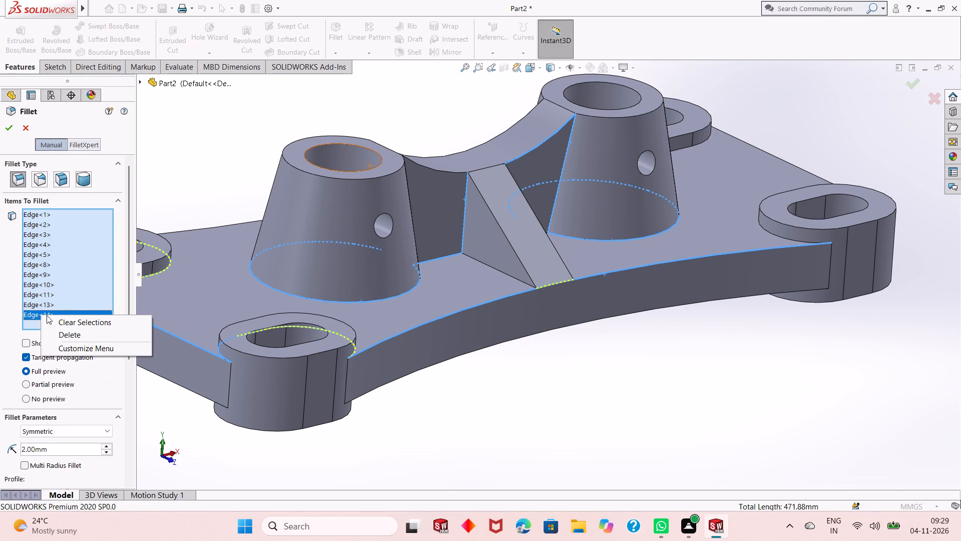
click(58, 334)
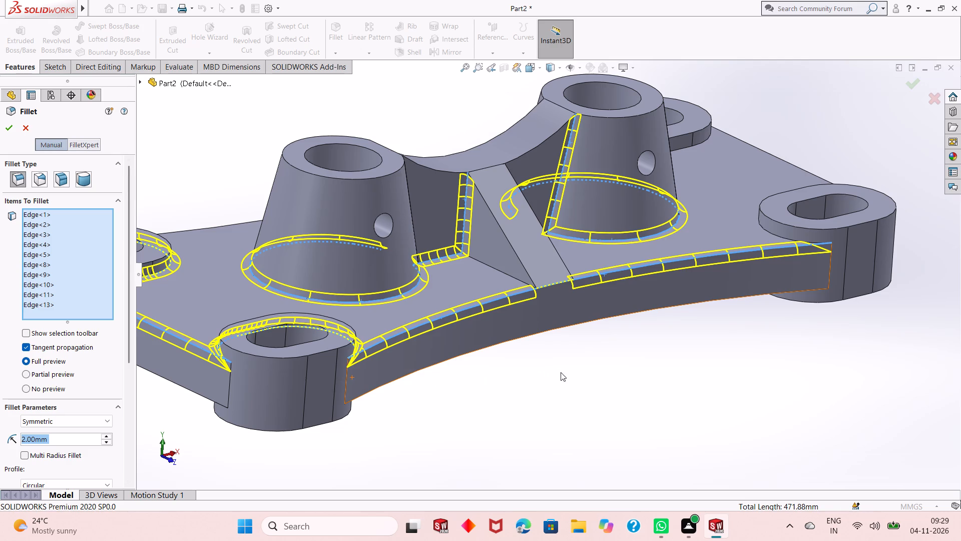
Add three +Z-side web edges to the 2 mm fillet: base and rib joint on the rib's +X side, and the −X lofted boss joint.
middle_drag(561, 373, 498, 358)
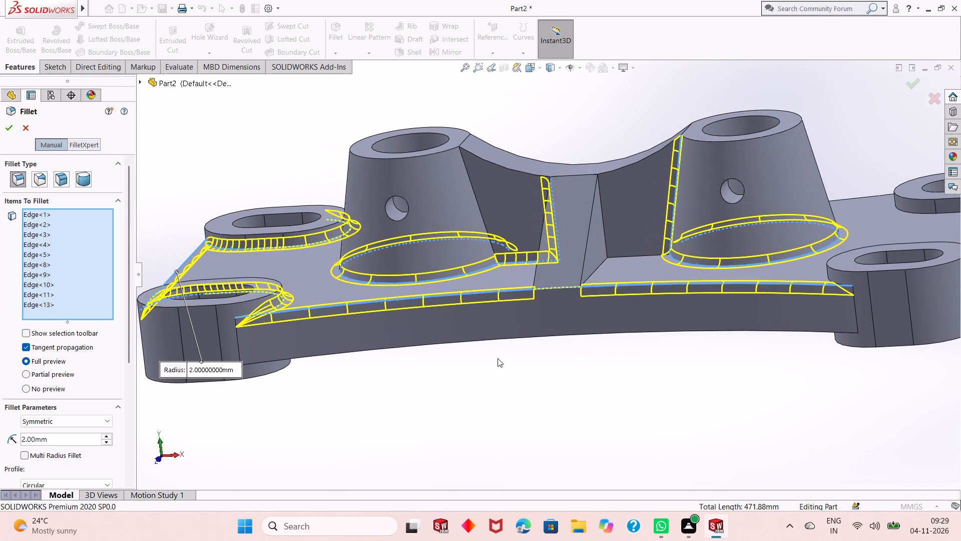
click(628, 255)
click(604, 227)
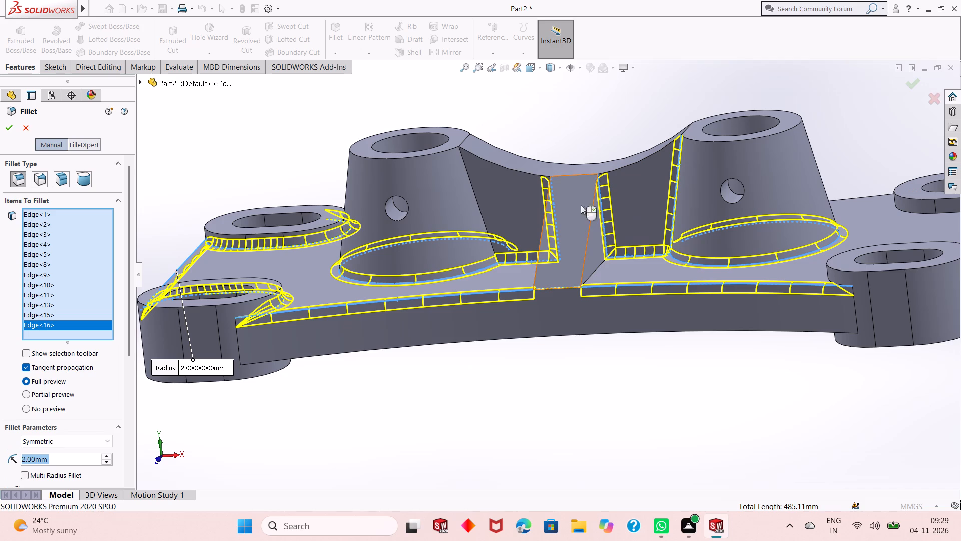
click(474, 188)
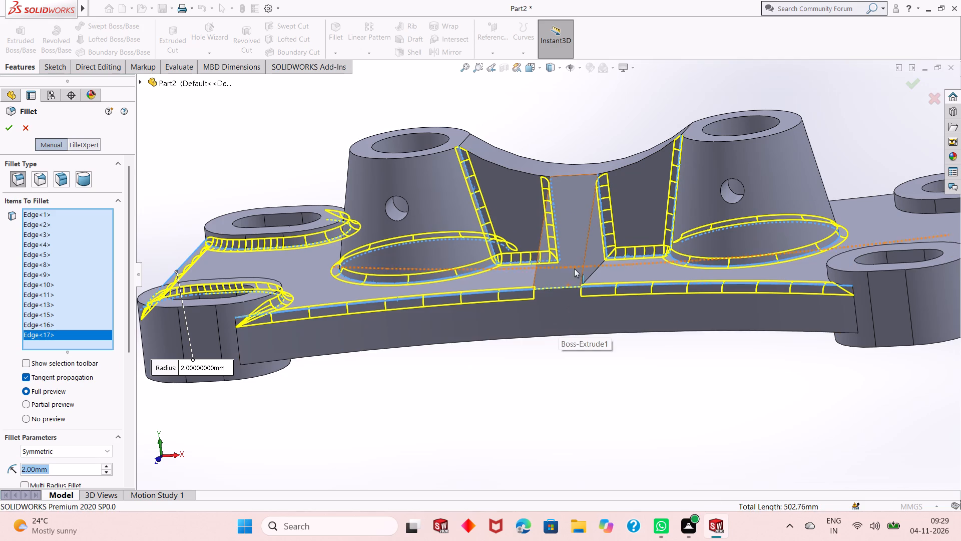
Add the plate's +X end top edge and the base edges of both +X slotted corner bosses to the 2 mm fillet.
scroll(551, 349, up, 2)
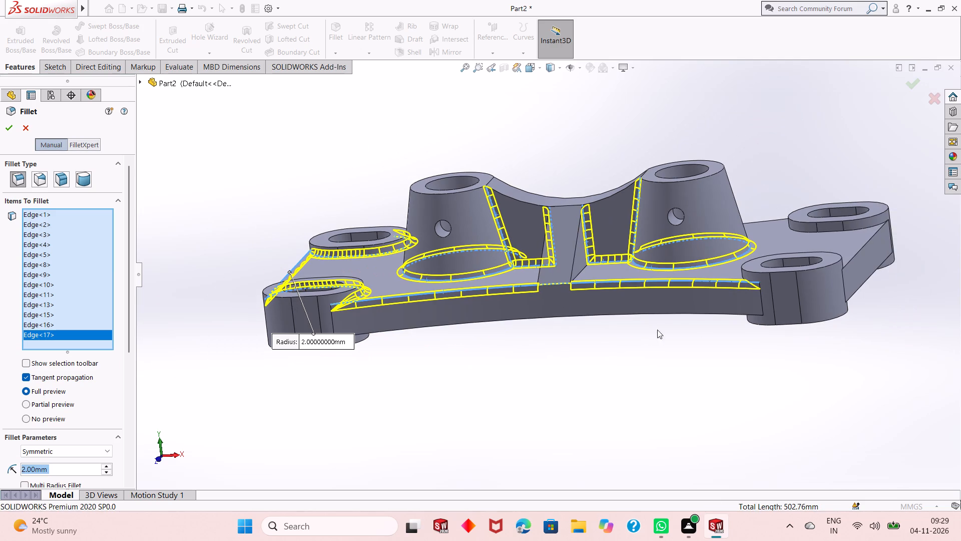
middle_drag(900, 268, 886, 330)
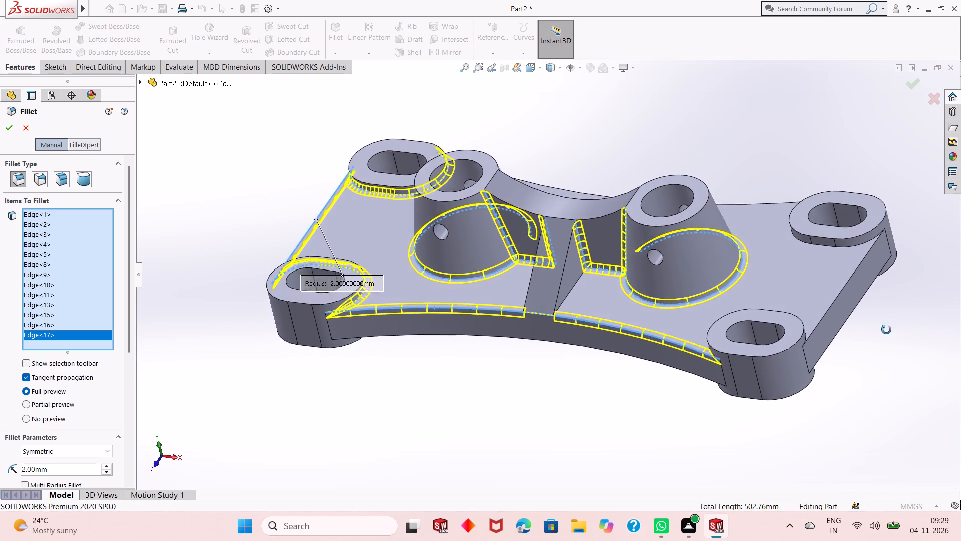
middle_drag(886, 330, 880, 377)
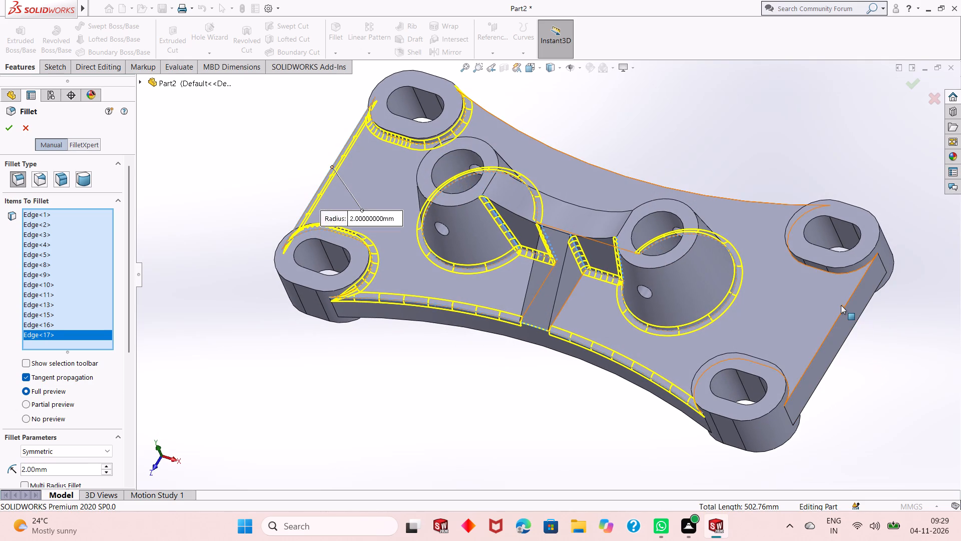
click(844, 306)
middle_drag(805, 324, 759, 455)
click(683, 457)
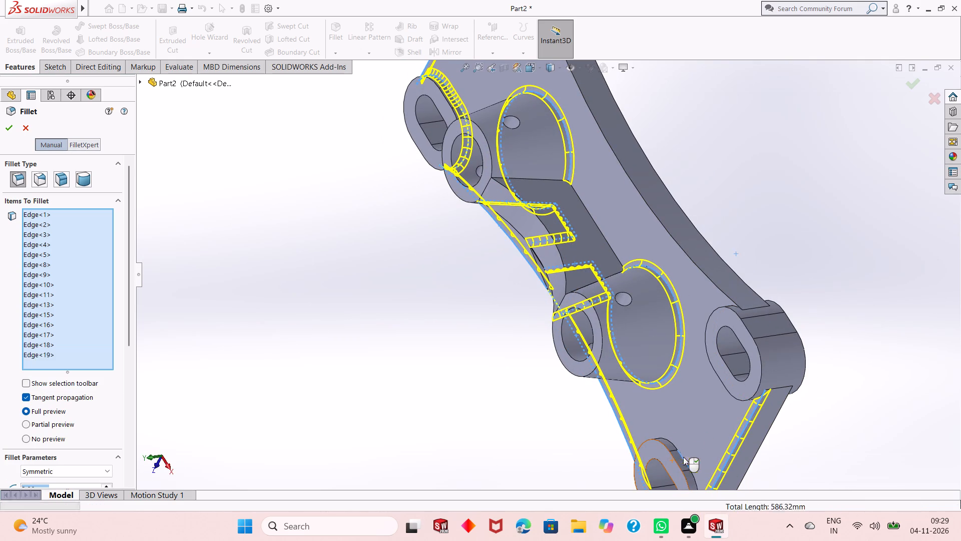
middle_drag(718, 442, 796, 310)
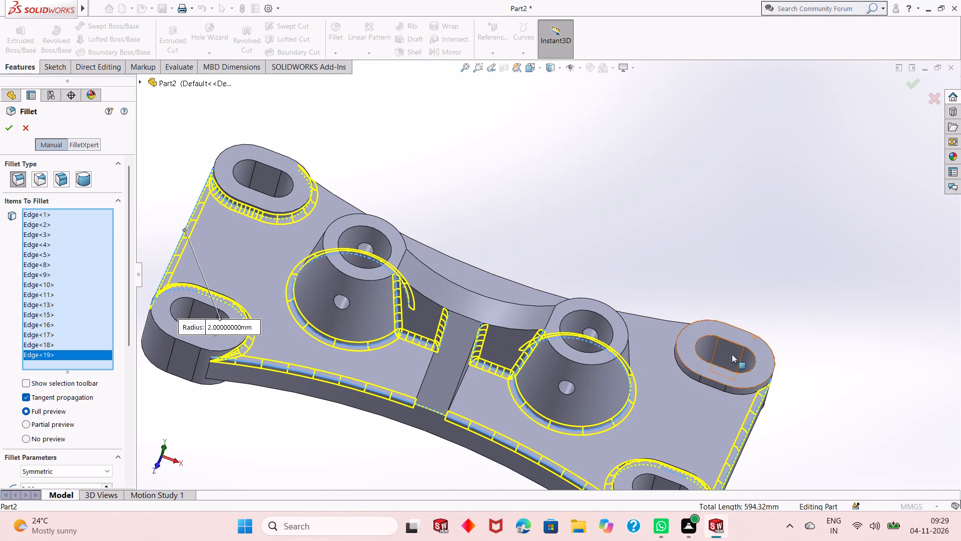
click(704, 382)
Add the plate's curved top edge on the −Z side to the 2 mm fillet.
scroll(703, 413, up, 3)
middle_drag(702, 378, 699, 353)
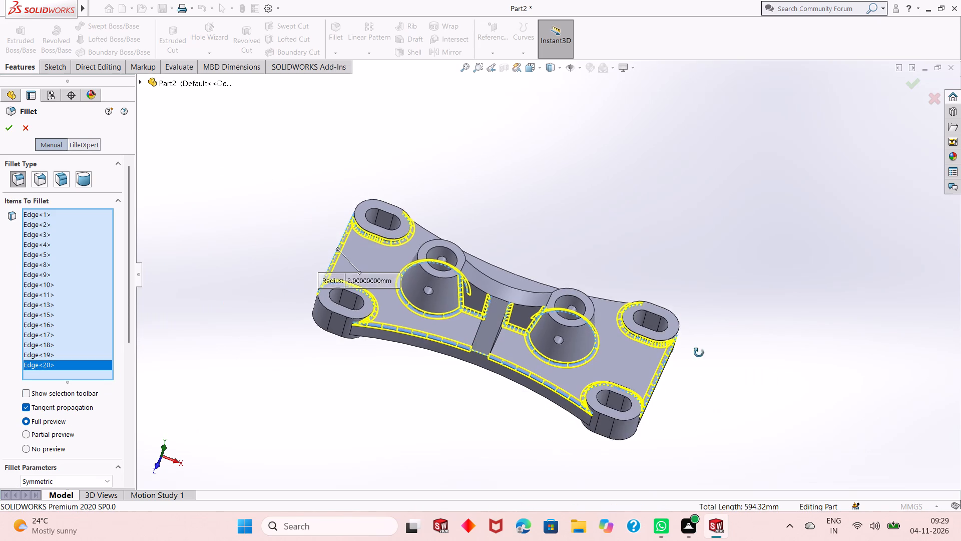
middle_drag(699, 353, 445, 403)
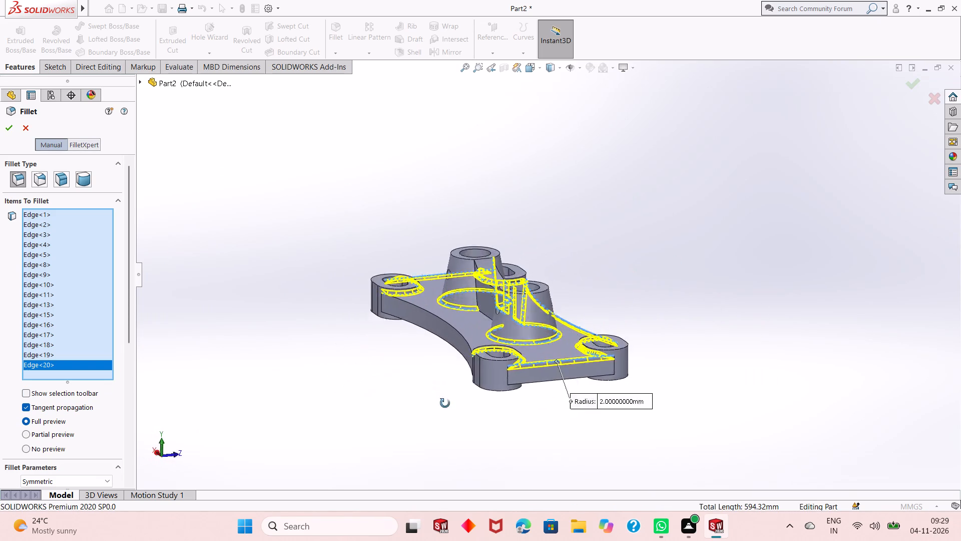
middle_drag(445, 403, 466, 464)
middle_drag(476, 313, 470, 343)
scroll(461, 321, down, 4)
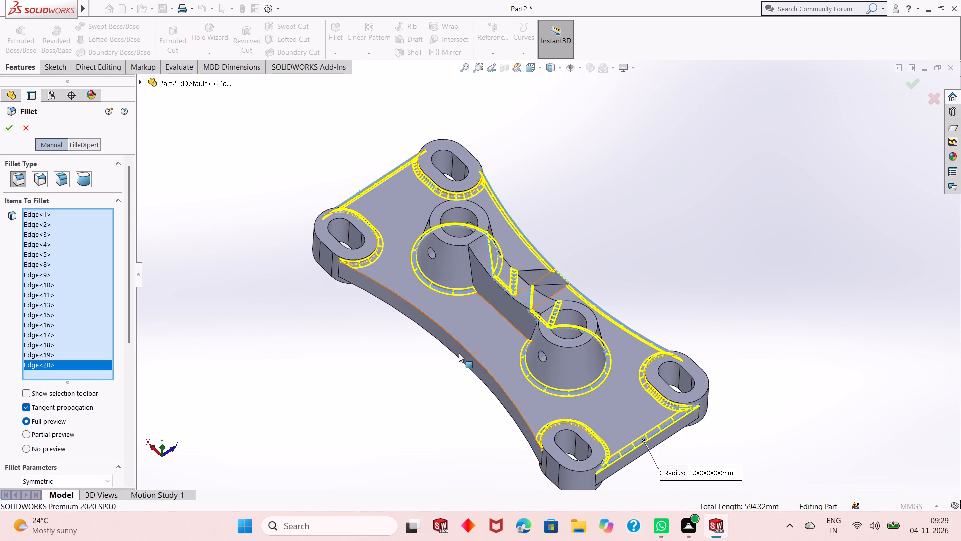
click(461, 338)
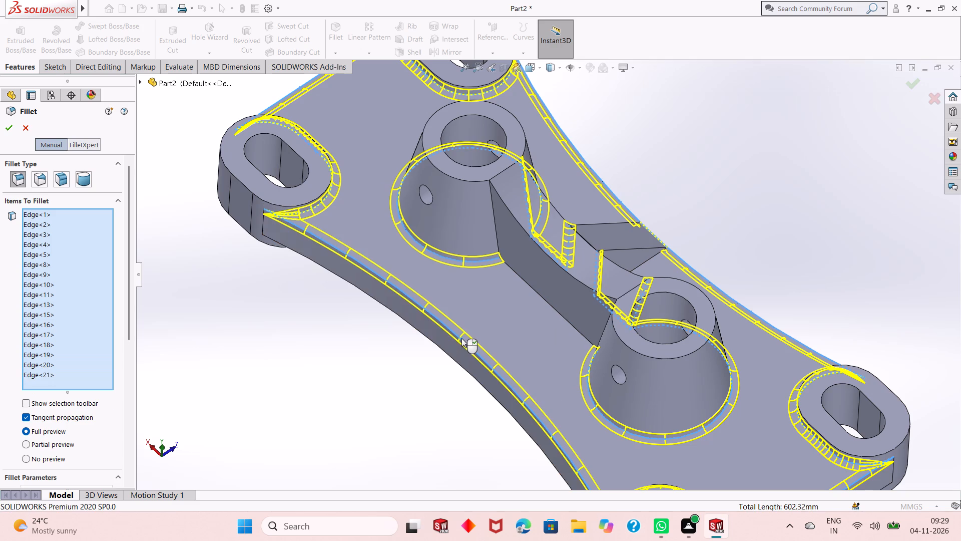
Add the web's base edge on the −Z side, between the two lofted bosses, to the 2 mm fillet.
scroll(452, 355, up, 4)
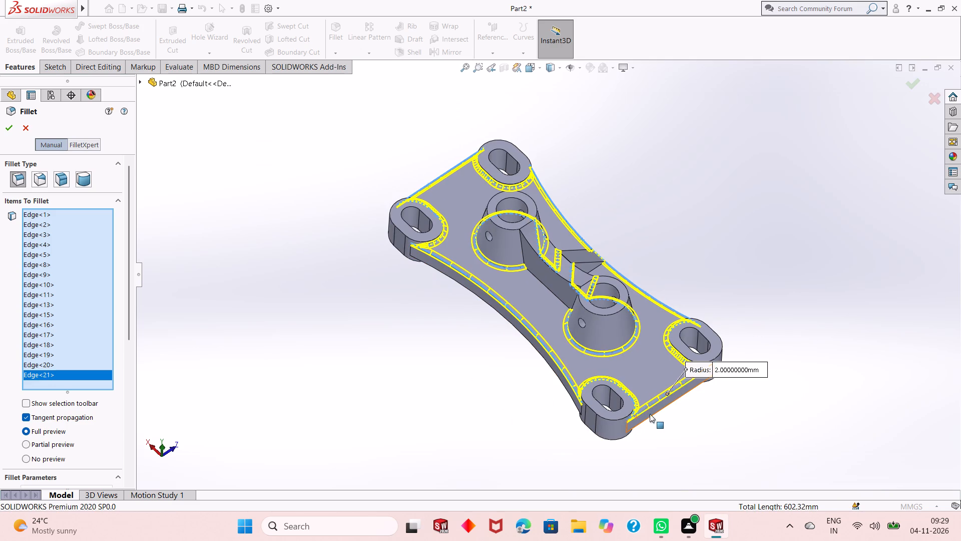
middle_drag(664, 424, 665, 370)
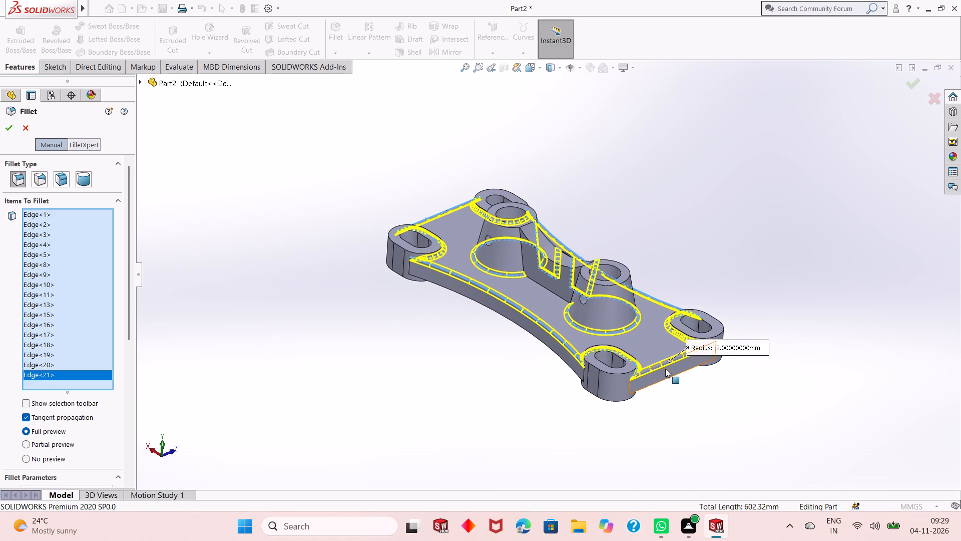
scroll(592, 249, down, 3)
scroll(493, 296, down, 4)
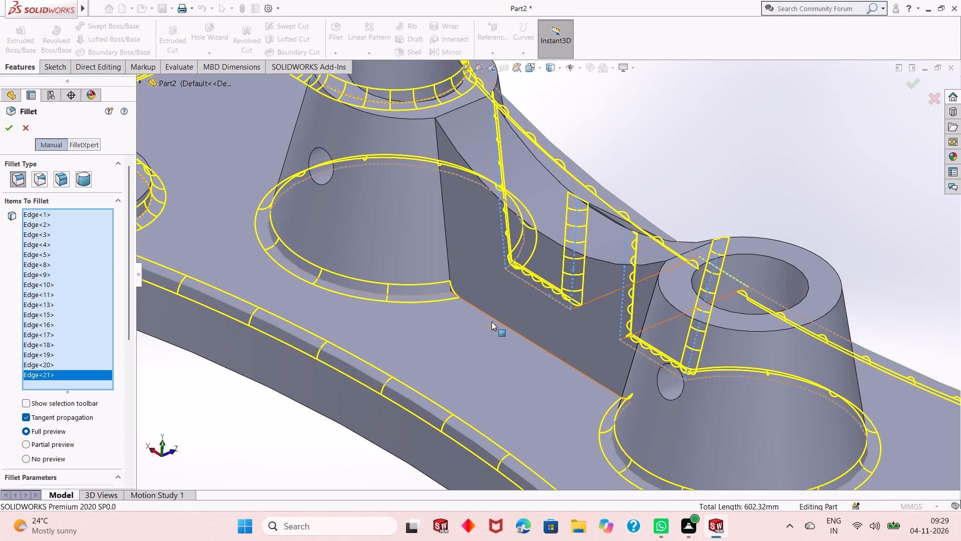
click(498, 321)
Add the edge where the web meets the −X lofted boss, on the −Z side, to the 2 mm fillet.
scroll(507, 371, up, 1)
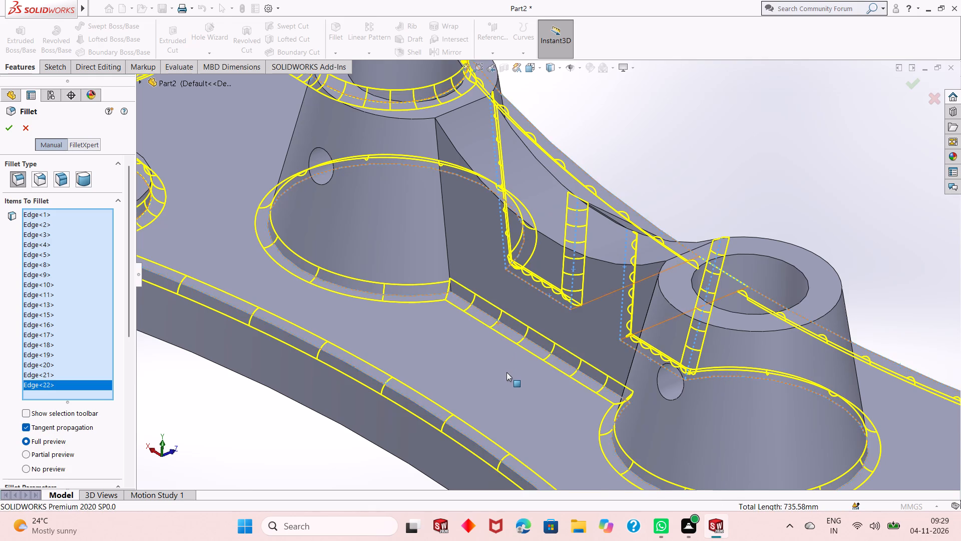
scroll(507, 372, up, 1)
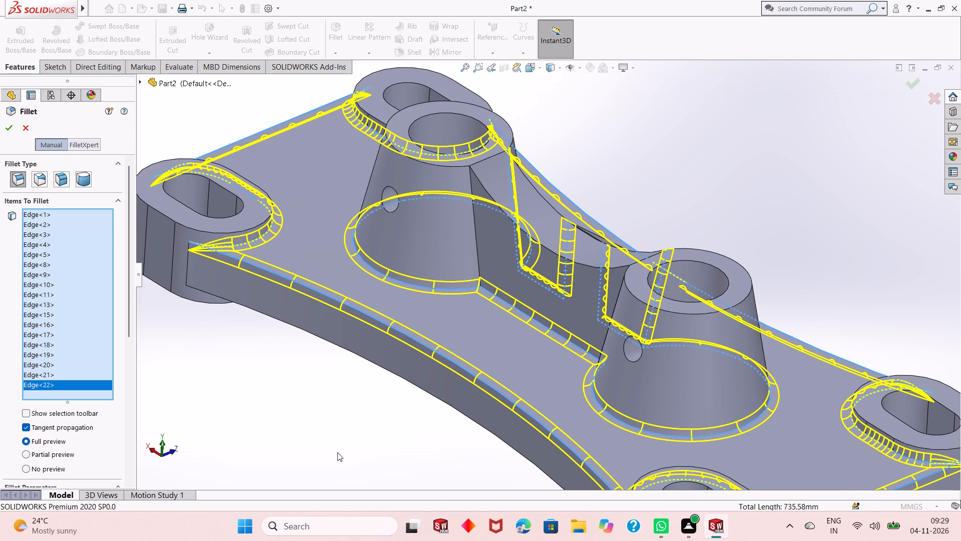
middle_drag(399, 424, 459, 349)
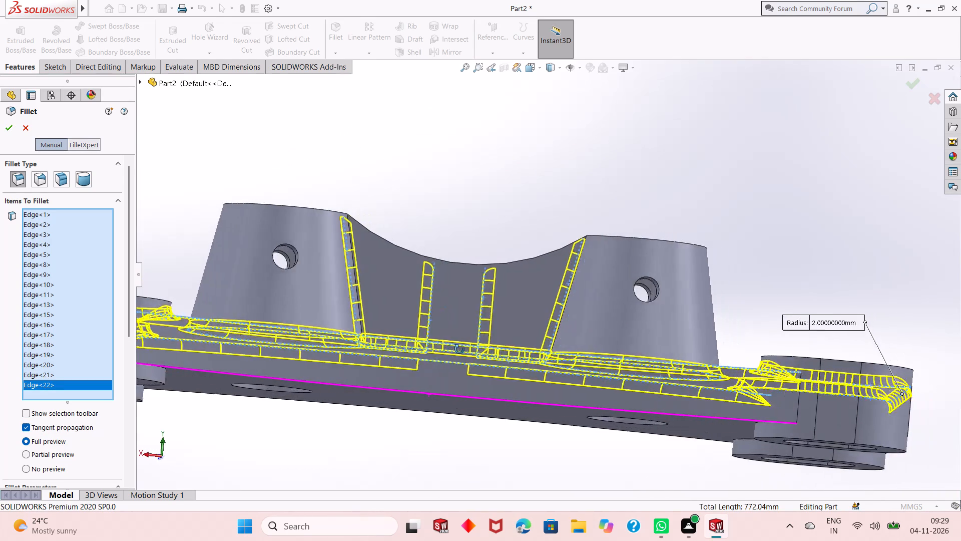
middle_drag(459, 349, 505, 387)
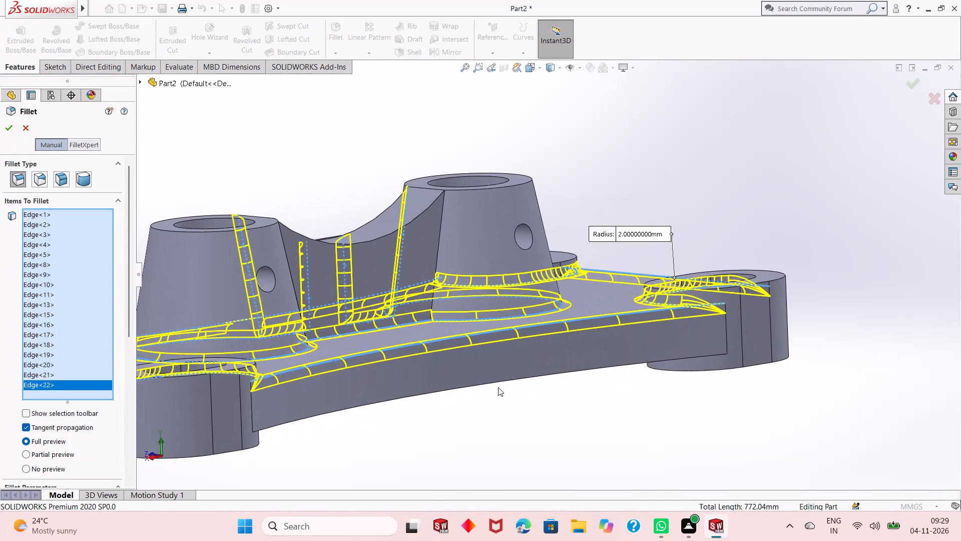
scroll(462, 373, up, 2)
middle_drag(438, 273, 450, 331)
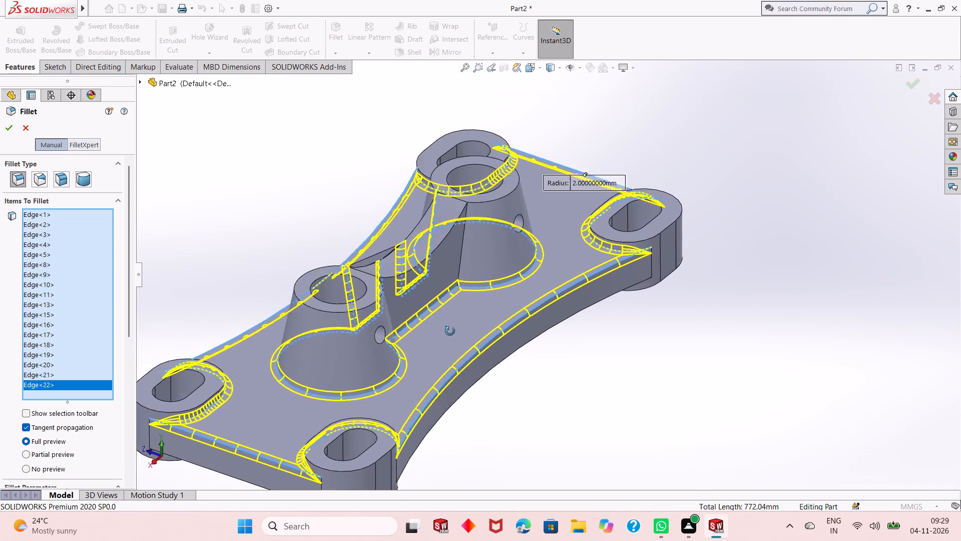
middle_drag(450, 331, 547, 278)
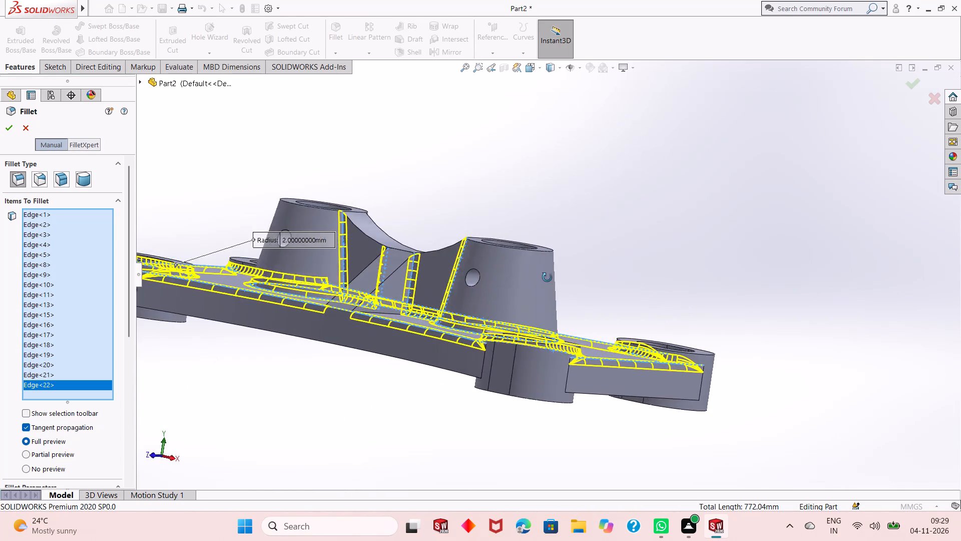
middle_drag(547, 278, 441, 327)
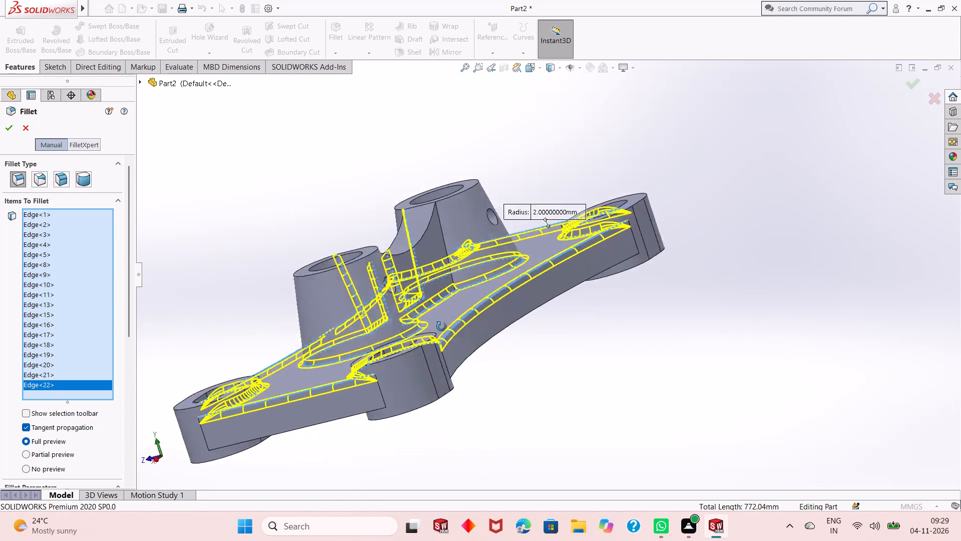
middle_drag(441, 327, 473, 371)
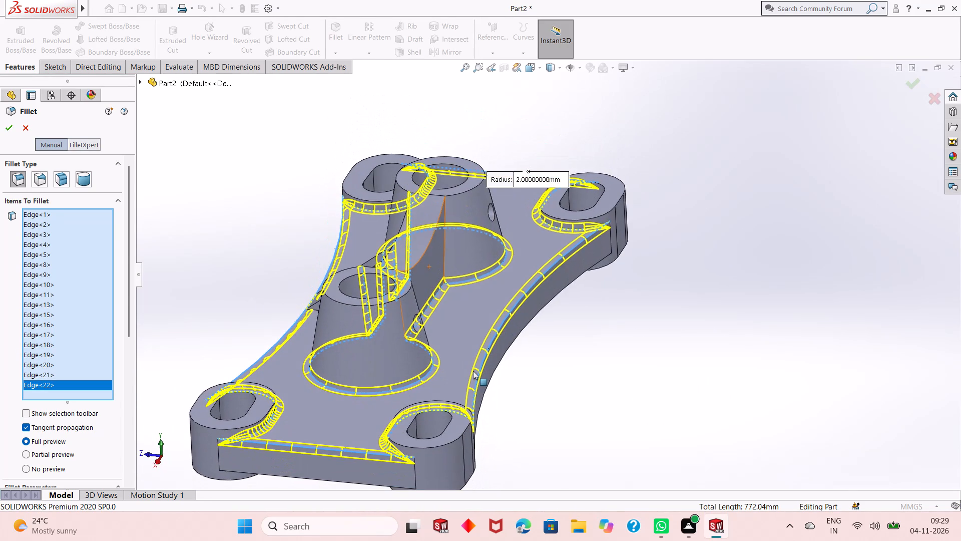
scroll(466, 242, down, 4)
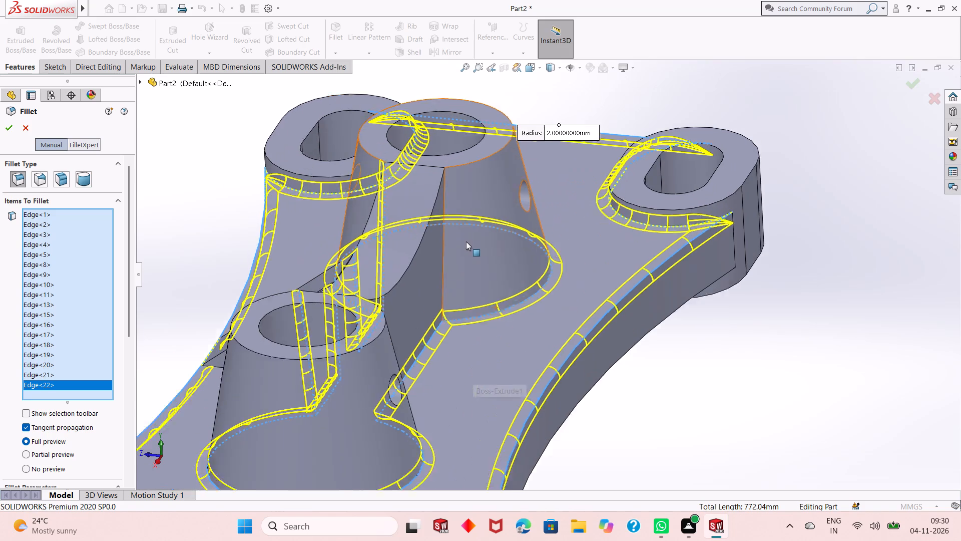
click(442, 251)
Add the edge where the web meets the +X lofted boss, on the −Z side, to the 2 mm fillet.
scroll(455, 356, up, 2)
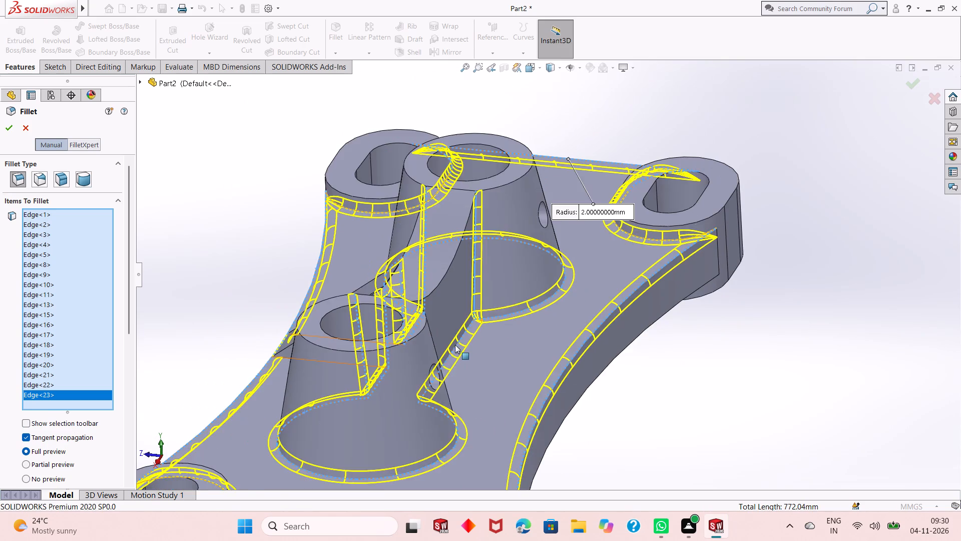
scroll(455, 345, up, 2)
middle_drag(509, 364, 403, 348)
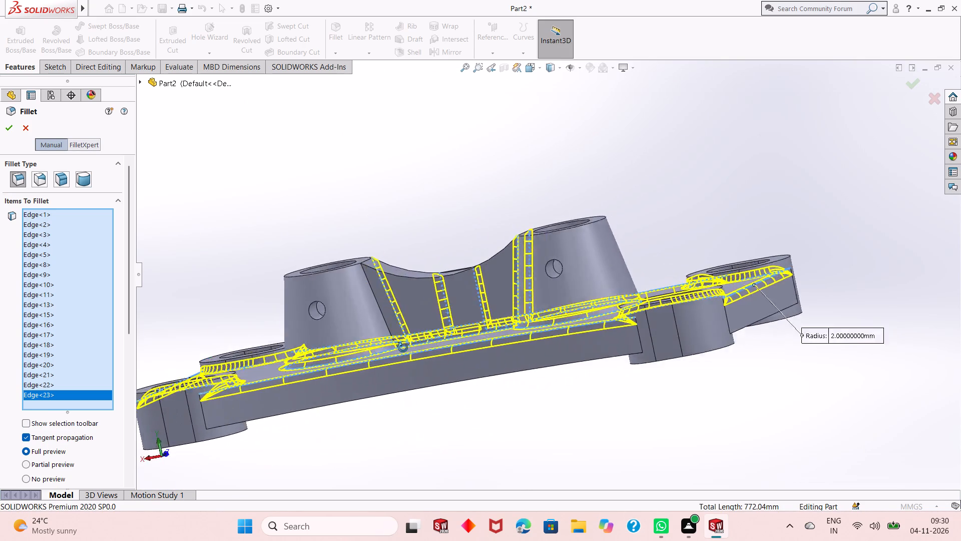
middle_drag(403, 348, 383, 377)
scroll(382, 270, down, 4)
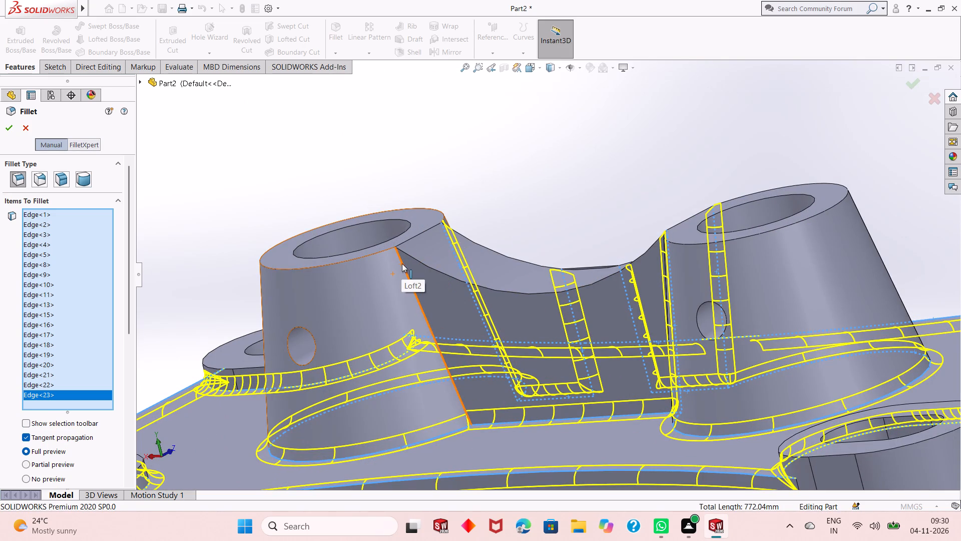
click(402, 263)
Inspect the 2 mm fillet preview from all around the part to check the edge selection.
scroll(424, 316, up, 4)
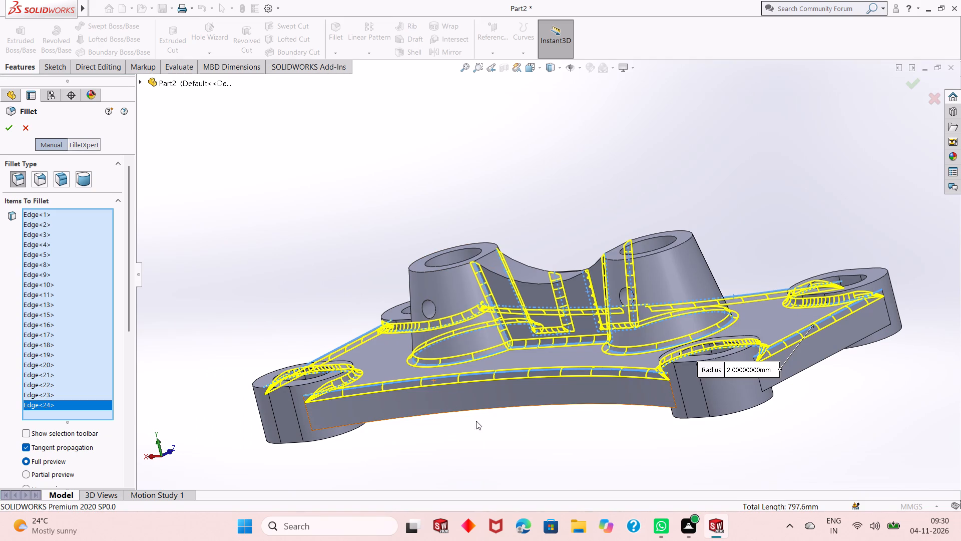
middle_drag(475, 418, 494, 333)
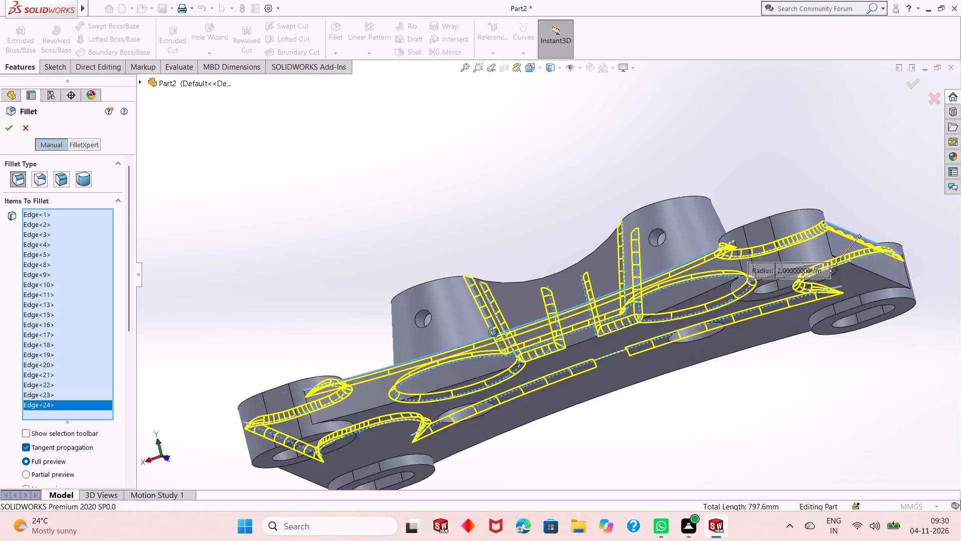
middle_drag(494, 333, 635, 303)
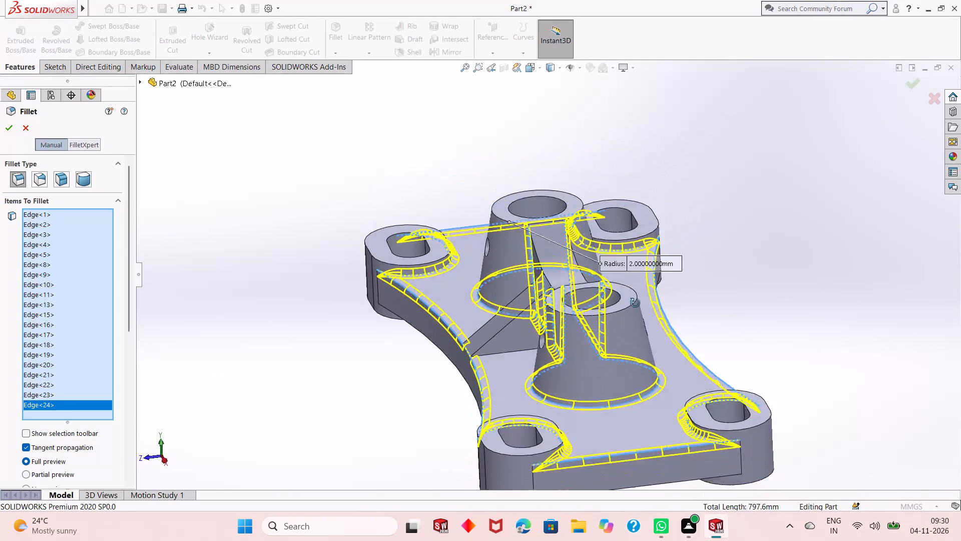
middle_drag(635, 303, 647, 286)
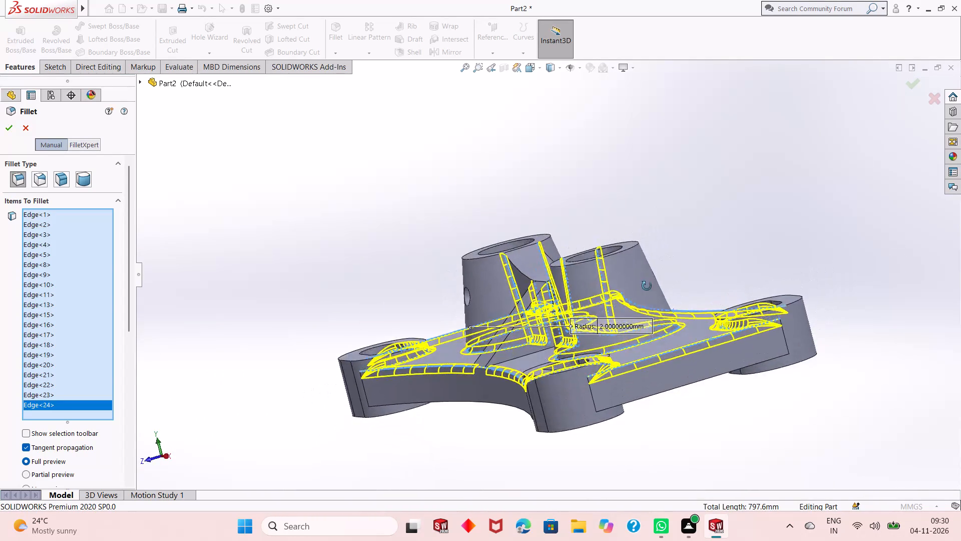
middle_drag(647, 286, 696, 352)
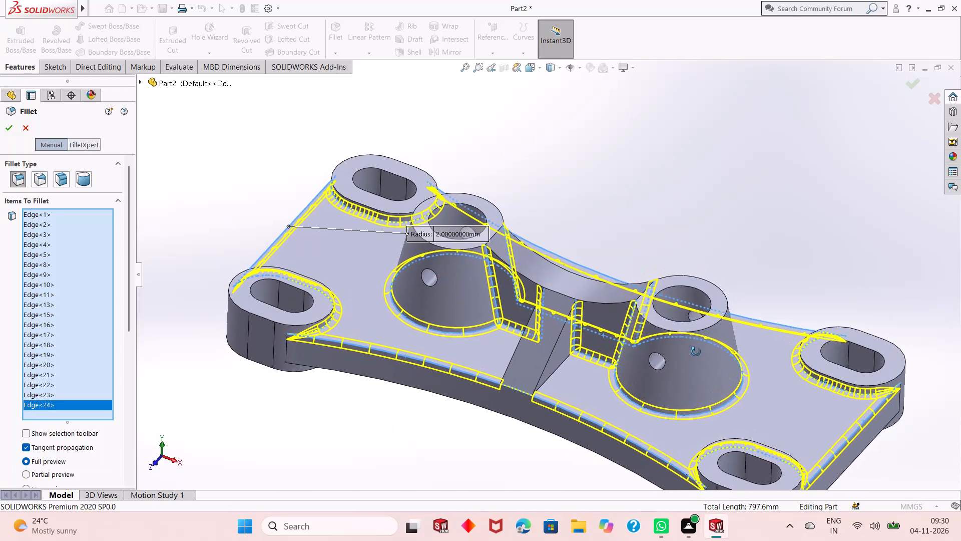
middle_drag(696, 352, 694, 357)
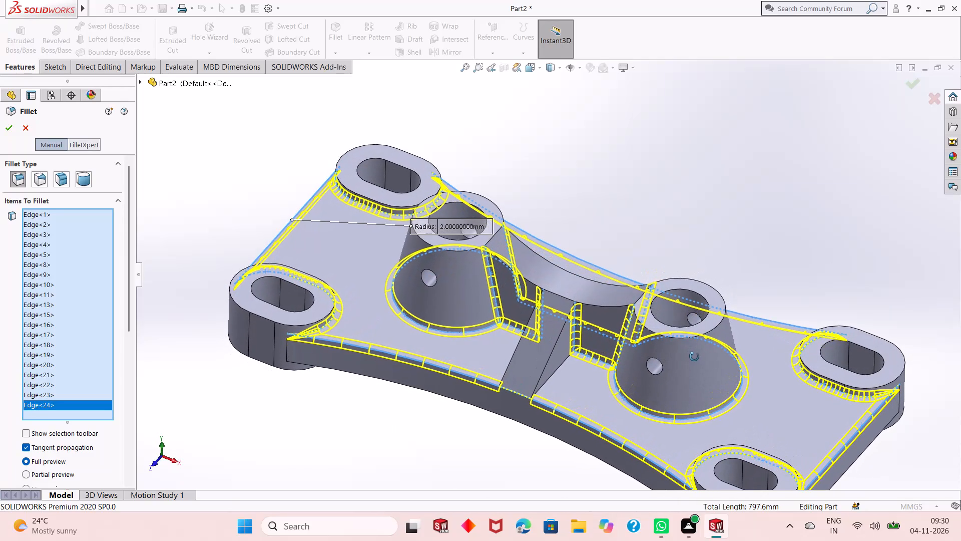
middle_drag(694, 357, 687, 290)
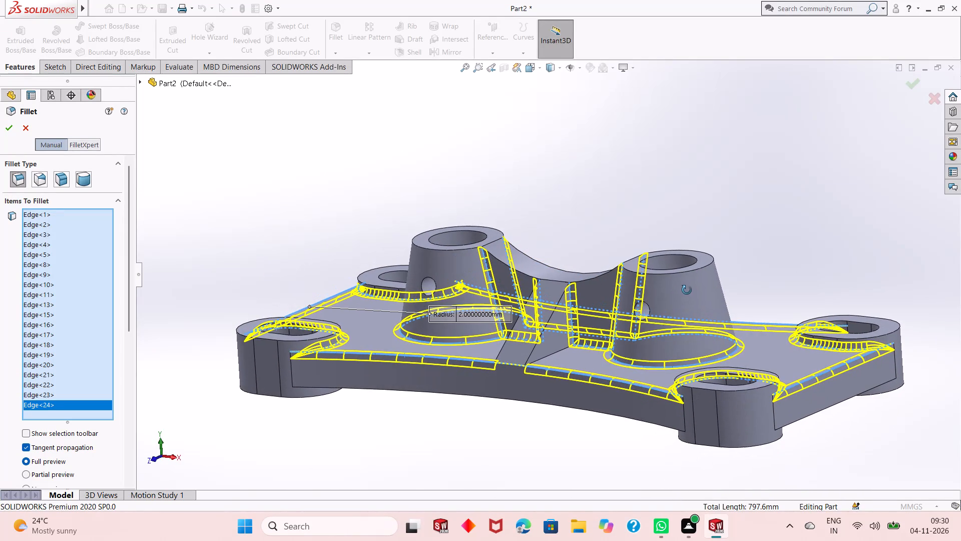
middle_drag(687, 290, 684, 312)
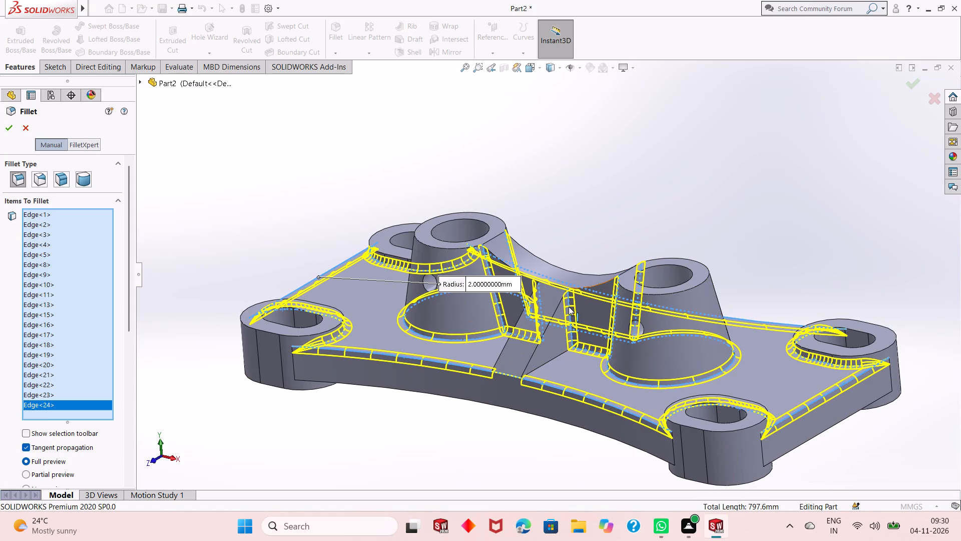
Apply the 2 mm fillet to all the selected edges.
click(7, 129)
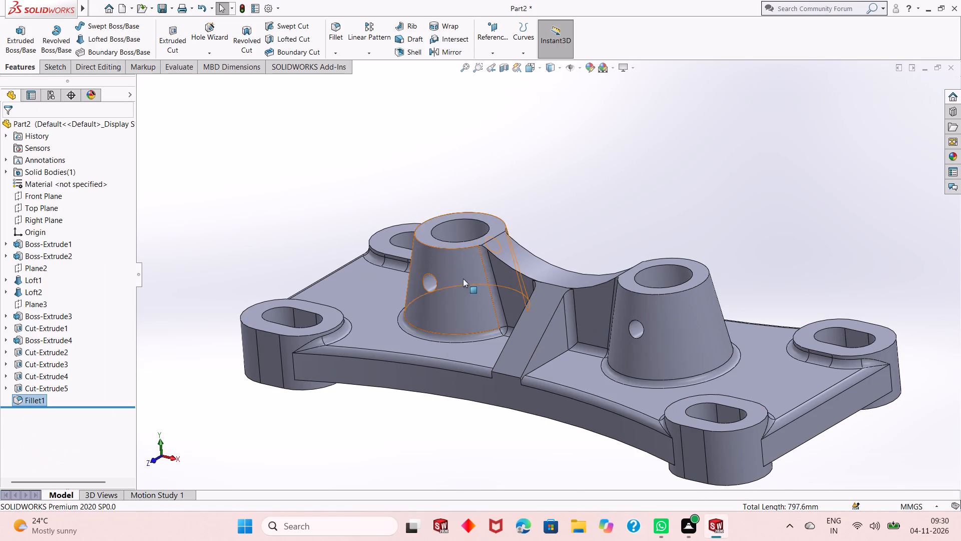
Start a new 2 mm fillet on both edges where the +Z rib's sides meet the plate.
click(338, 33)
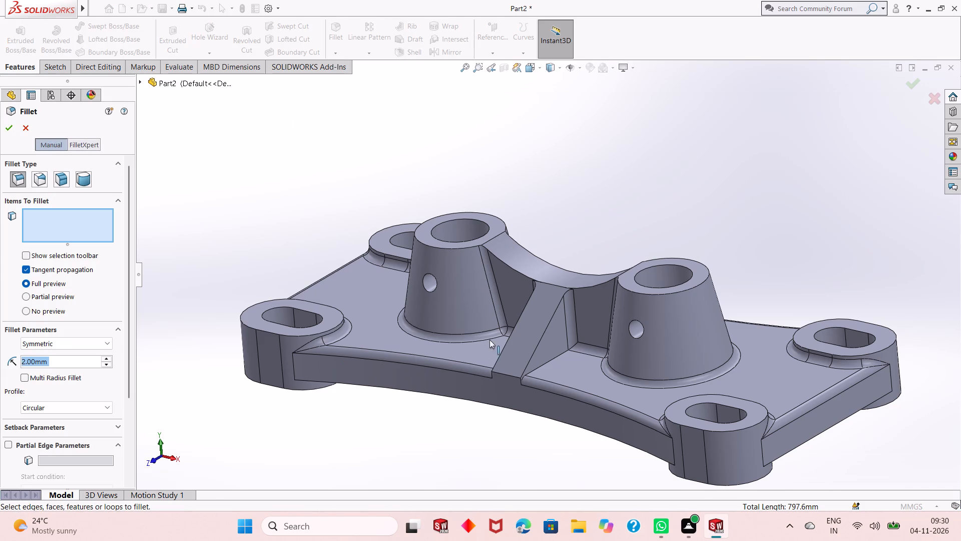
middle_drag(499, 334, 575, 353)
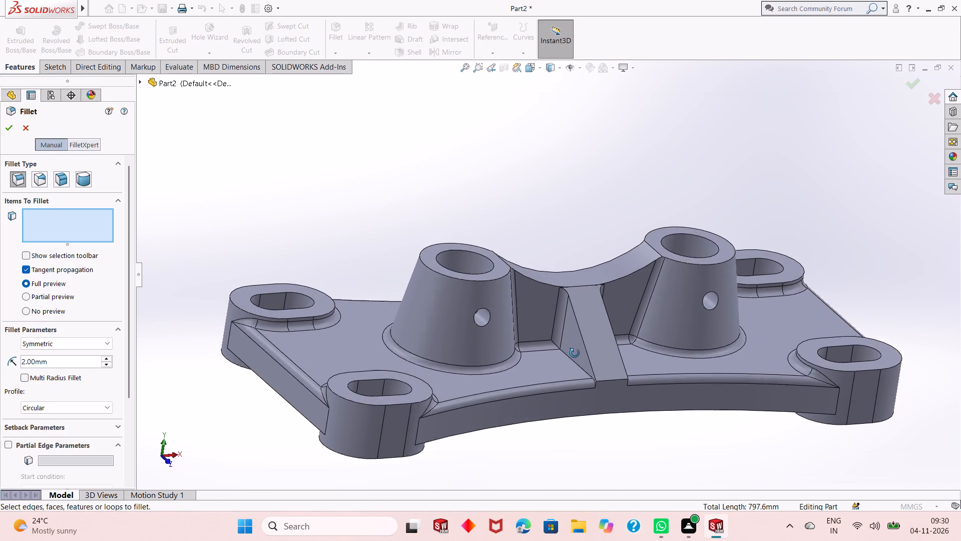
middle_drag(575, 353, 572, 374)
click(570, 367)
middle_drag(627, 356, 567, 395)
click(582, 363)
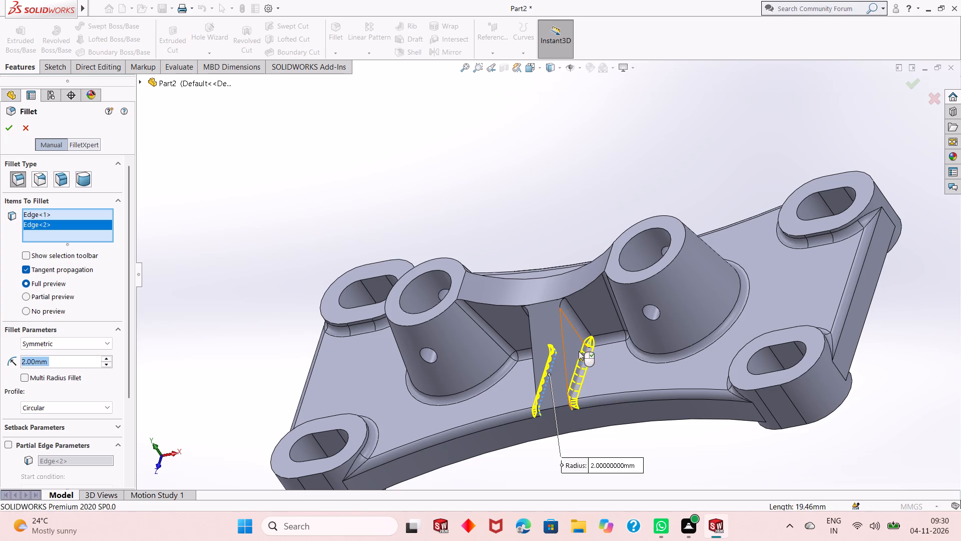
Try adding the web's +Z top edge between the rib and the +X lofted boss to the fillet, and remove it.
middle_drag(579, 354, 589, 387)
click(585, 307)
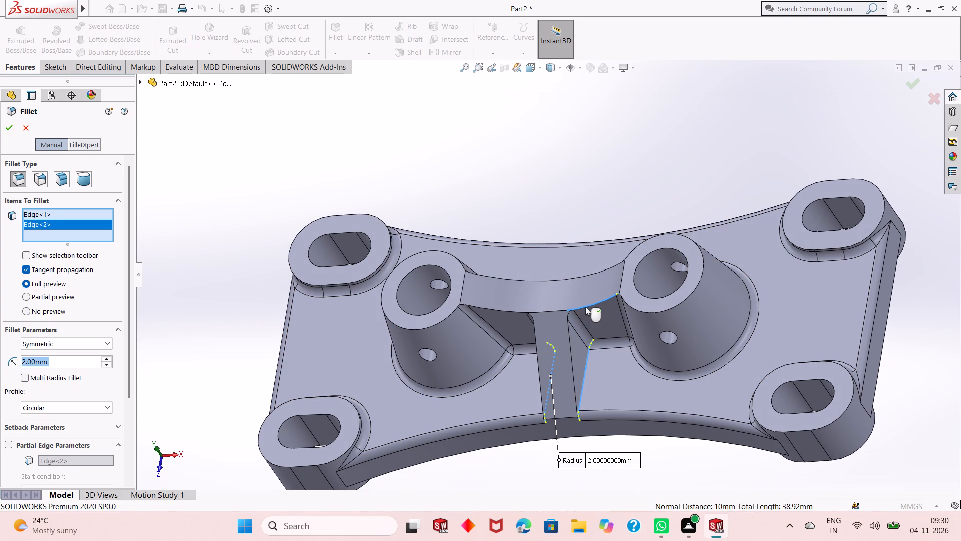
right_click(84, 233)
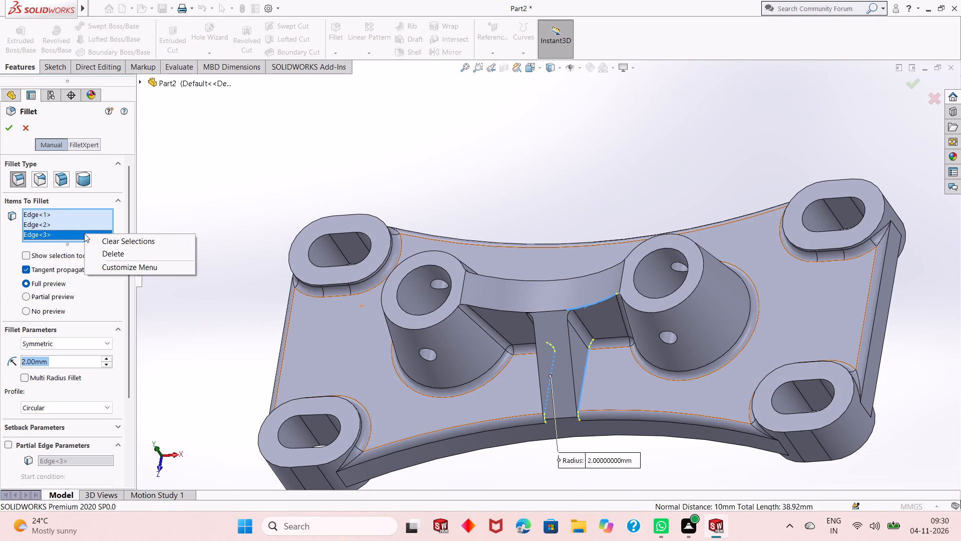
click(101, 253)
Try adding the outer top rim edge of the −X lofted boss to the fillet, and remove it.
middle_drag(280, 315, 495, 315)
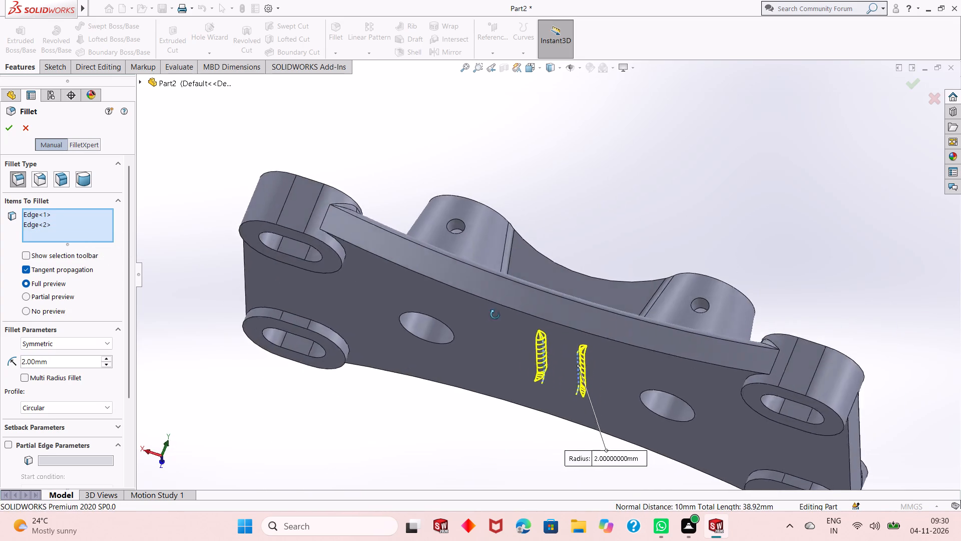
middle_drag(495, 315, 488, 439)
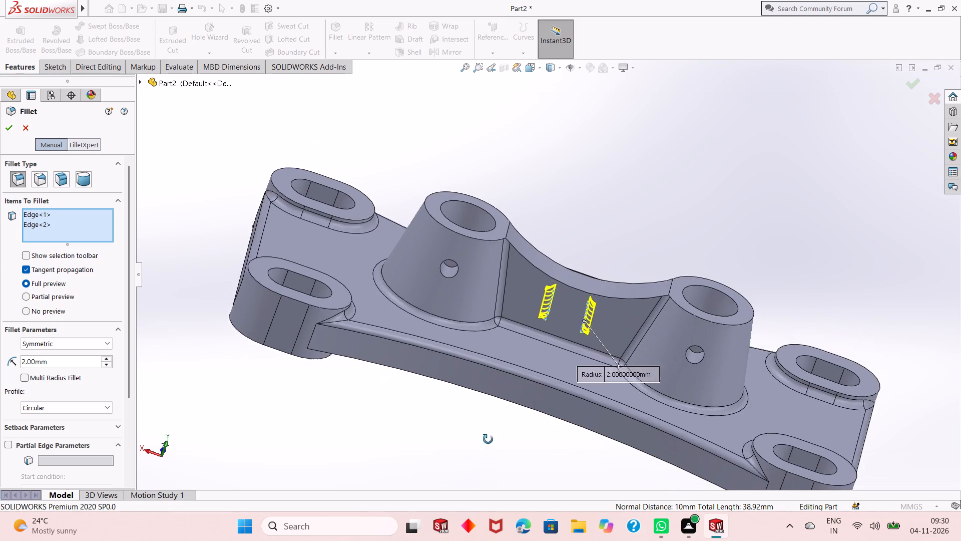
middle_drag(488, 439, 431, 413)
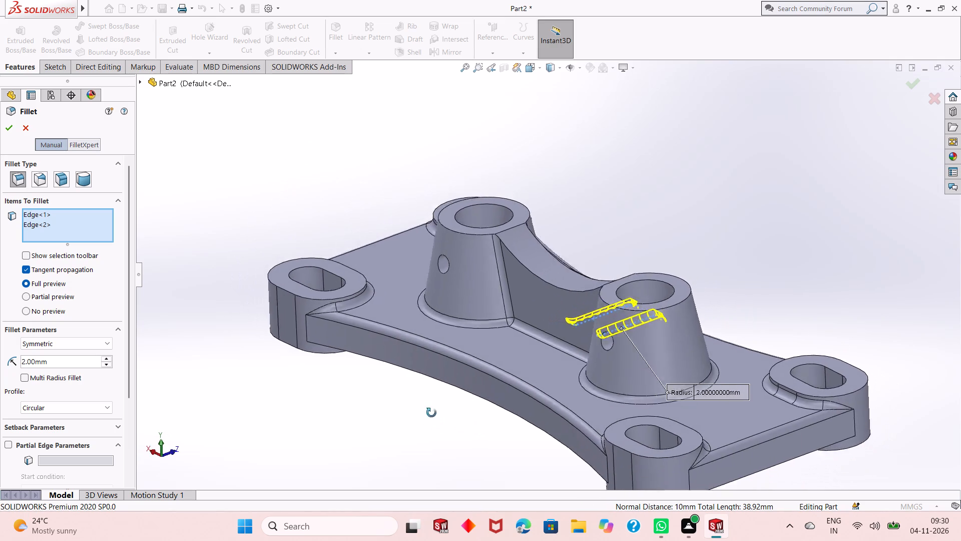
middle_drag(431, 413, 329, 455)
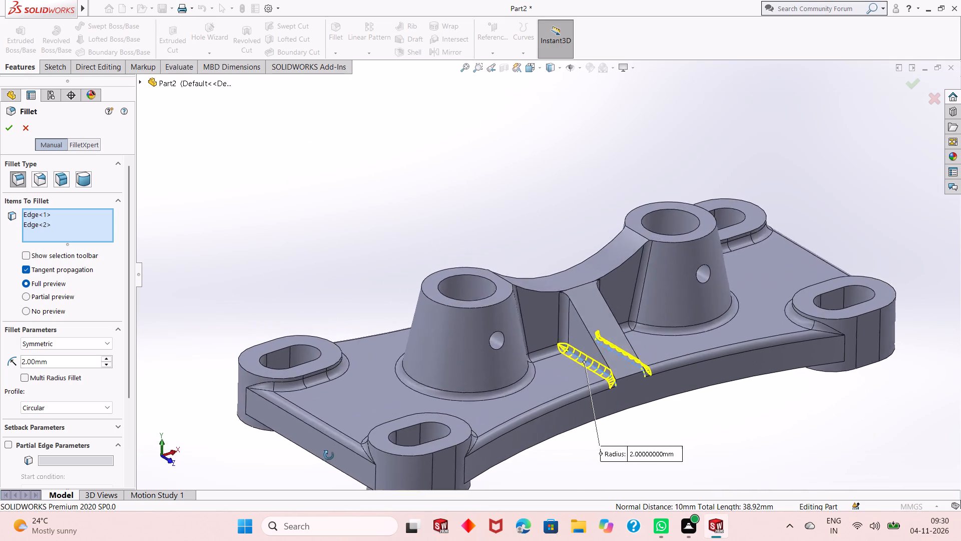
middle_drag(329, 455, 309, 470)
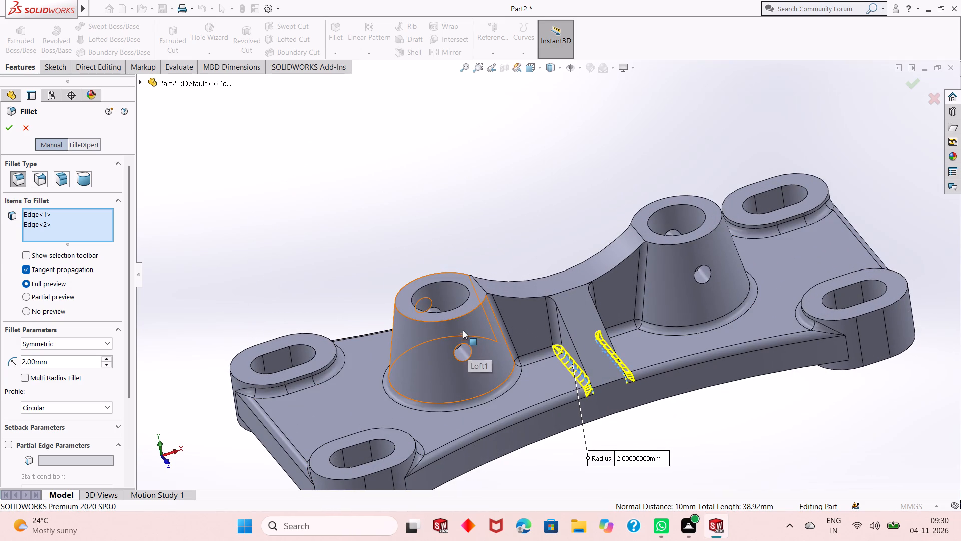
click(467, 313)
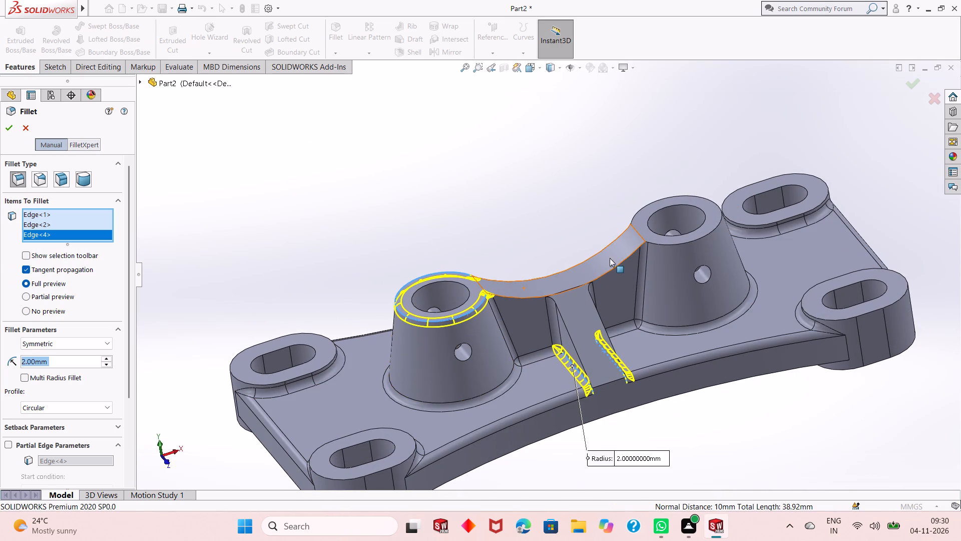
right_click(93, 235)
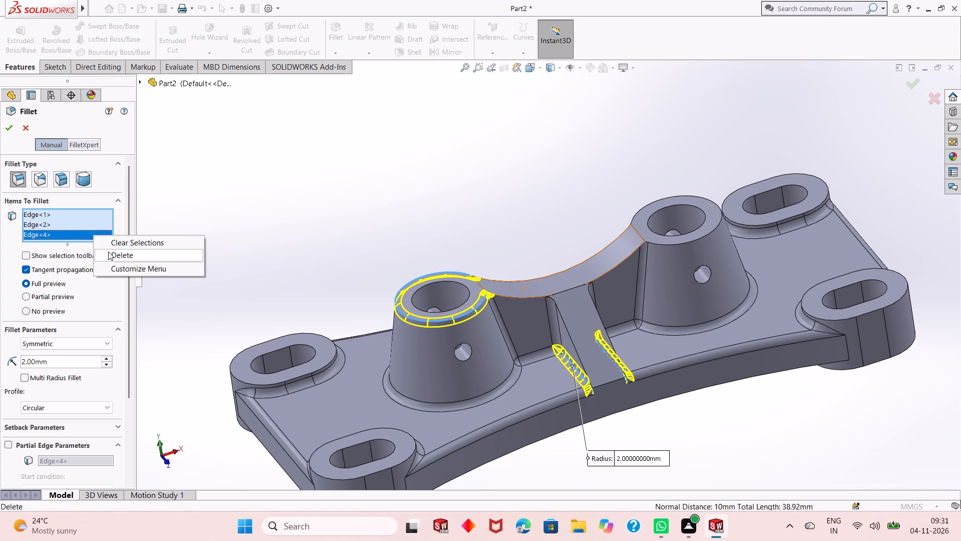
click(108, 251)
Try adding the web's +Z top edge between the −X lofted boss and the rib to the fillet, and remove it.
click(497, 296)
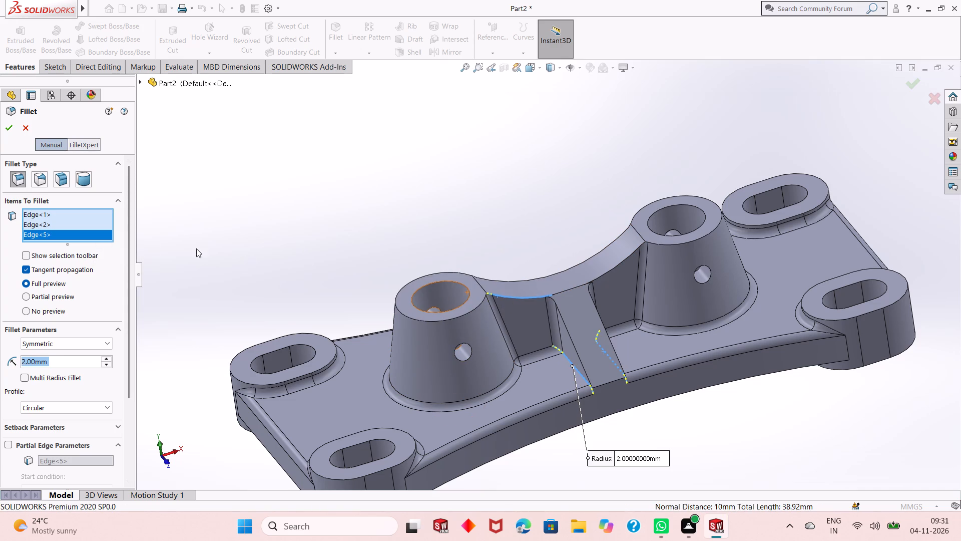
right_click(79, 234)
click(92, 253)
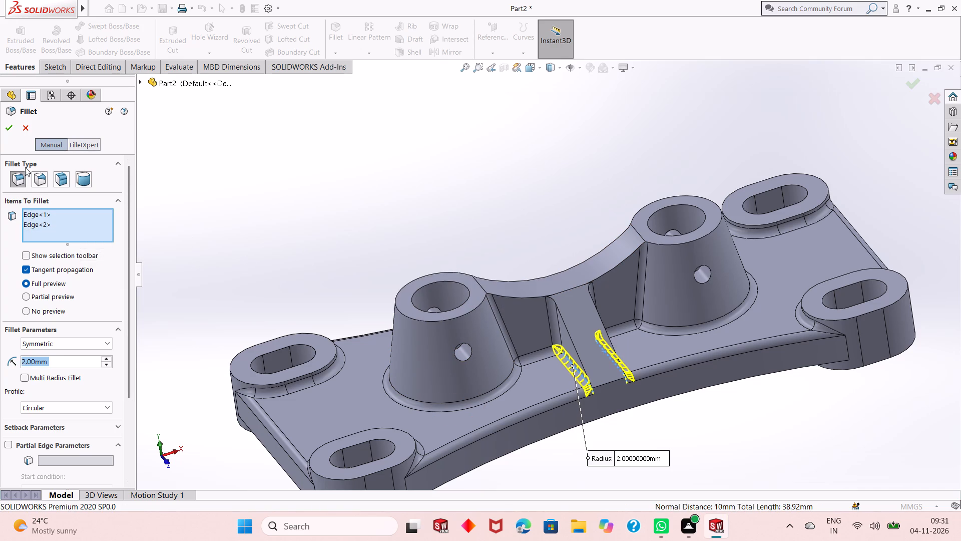
Apply the 2 mm fillet to the rib's two base edges.
click(11, 129)
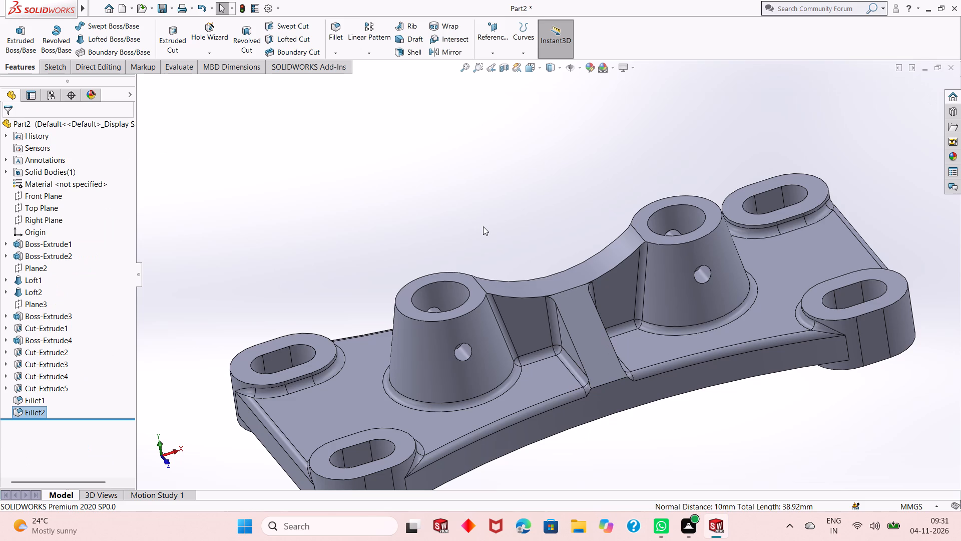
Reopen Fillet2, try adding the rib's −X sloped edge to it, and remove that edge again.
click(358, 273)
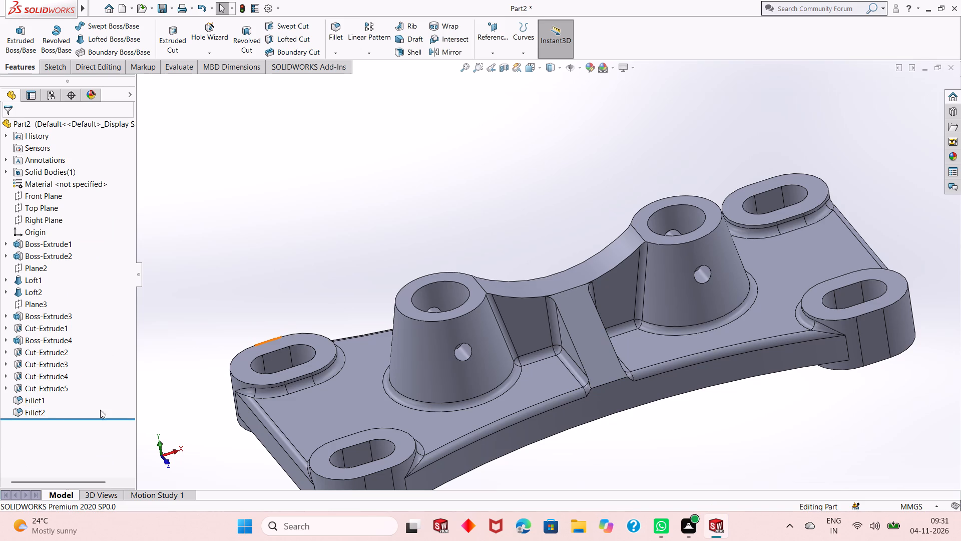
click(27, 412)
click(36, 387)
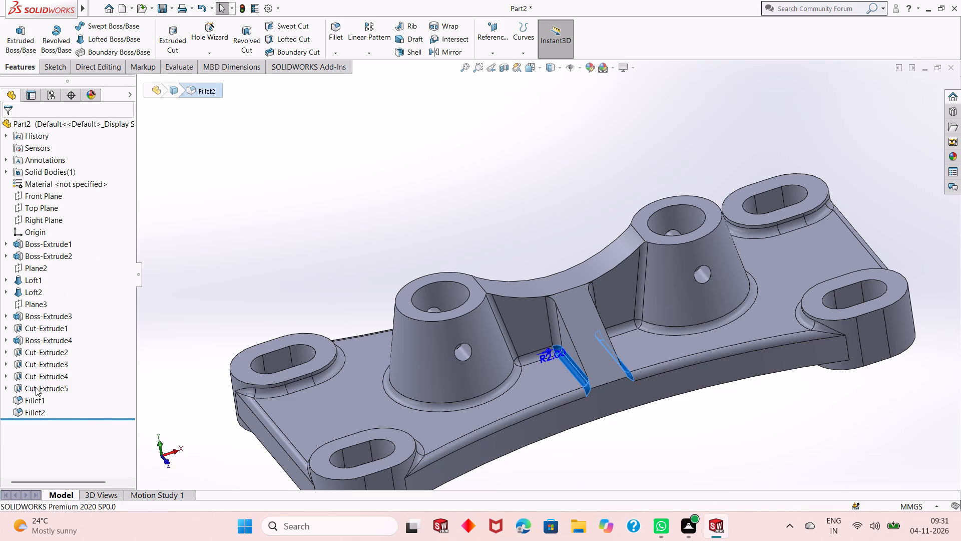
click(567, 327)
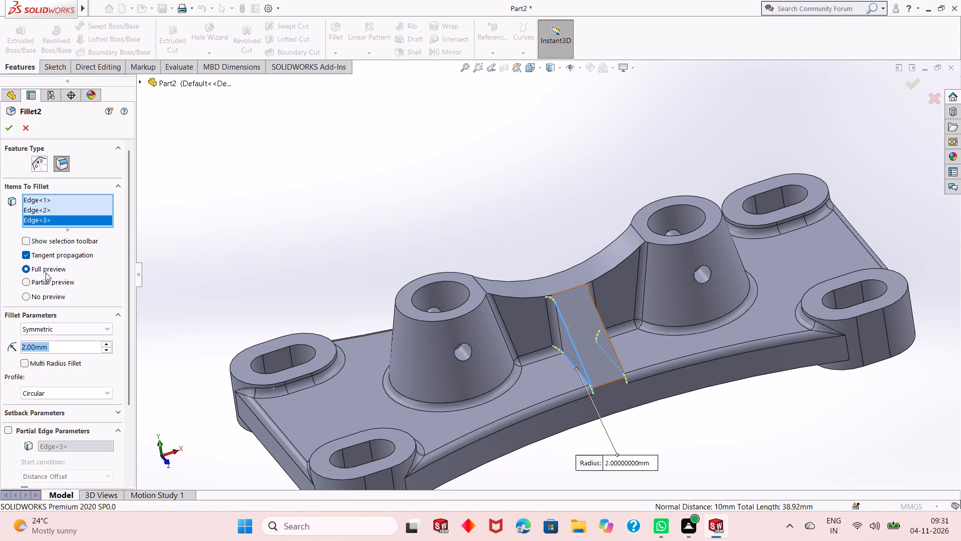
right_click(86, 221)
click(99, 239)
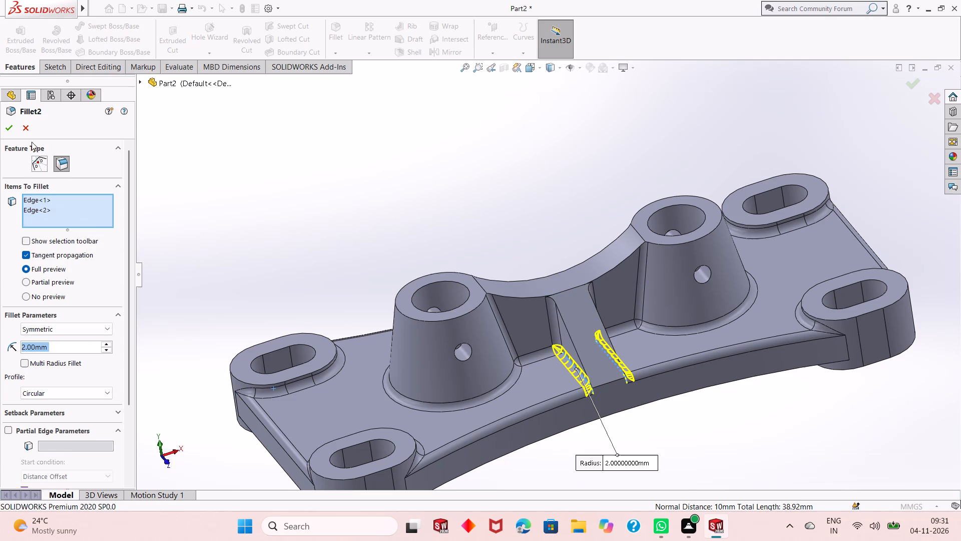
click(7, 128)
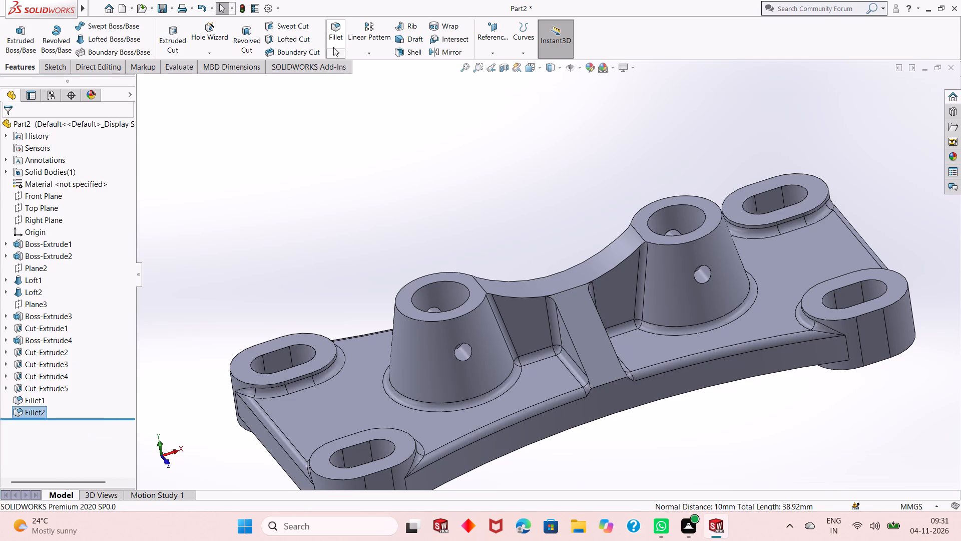
Fillet both long sloped edges of the +Z rib with a 2 mm radius.
click(334, 36)
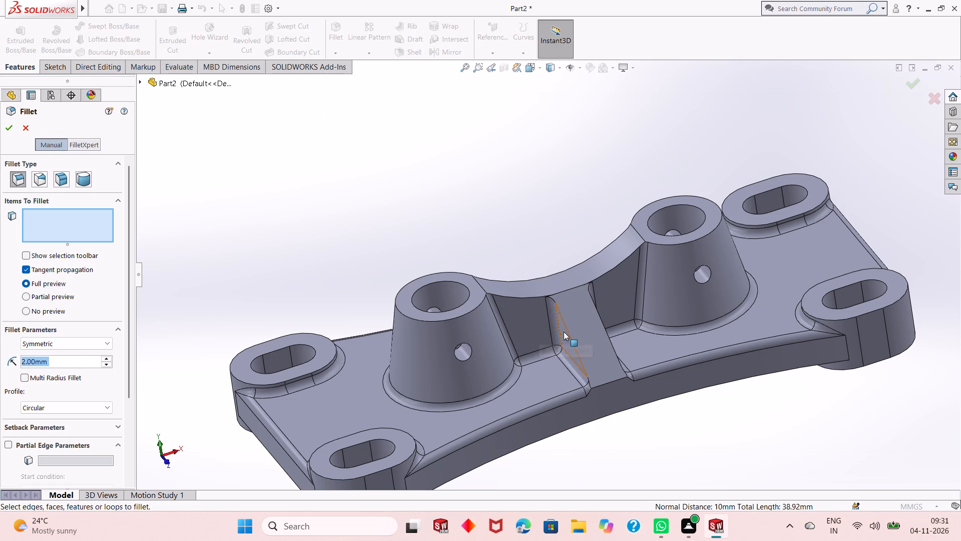
click(576, 351)
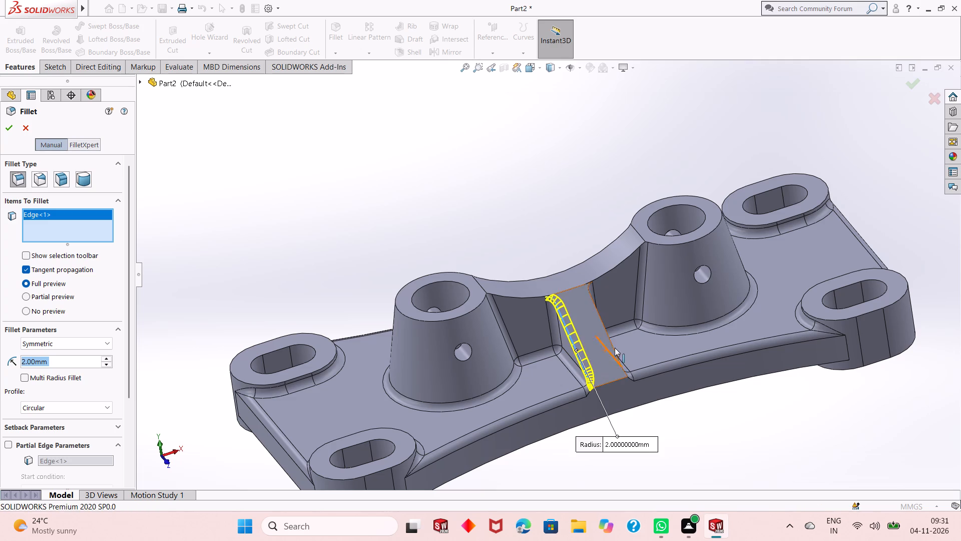
middle_drag(623, 349, 565, 402)
click(588, 336)
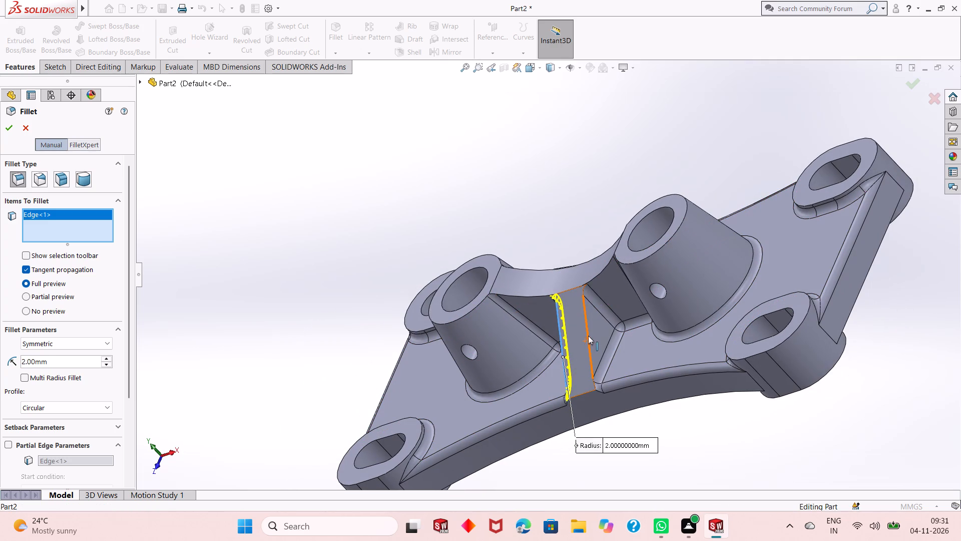
click(9, 128)
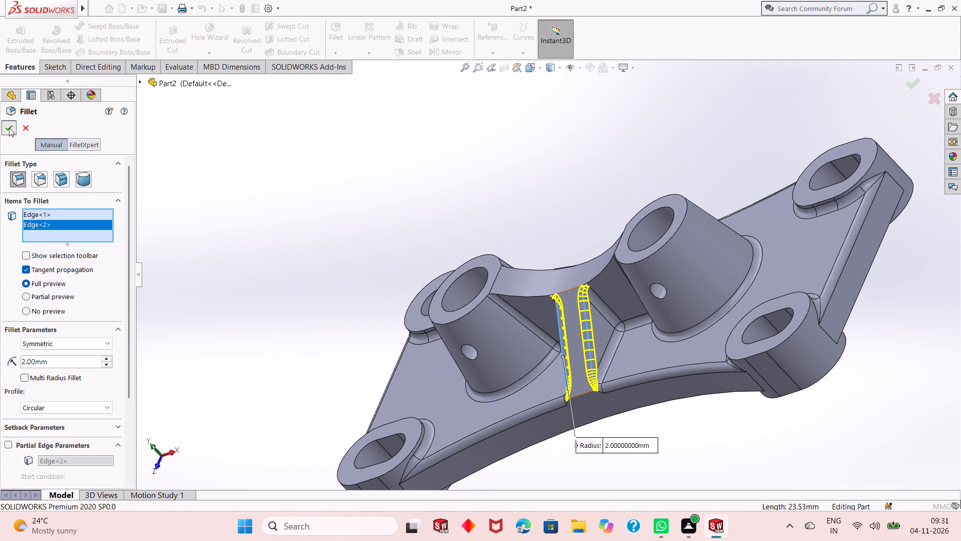
Inspect the filleted part from above, the sides and underneath.
middle_drag(517, 373, 564, 321)
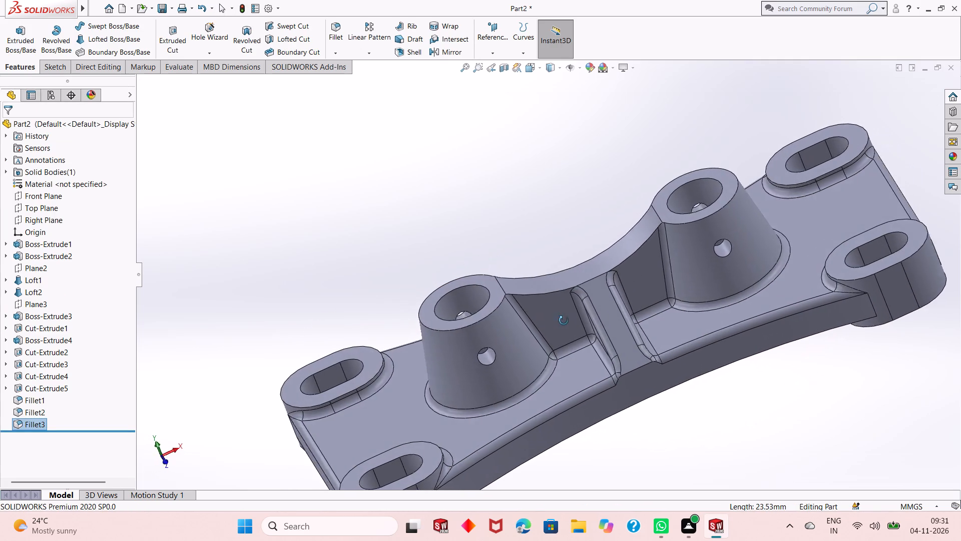
middle_drag(564, 321, 629, 267)
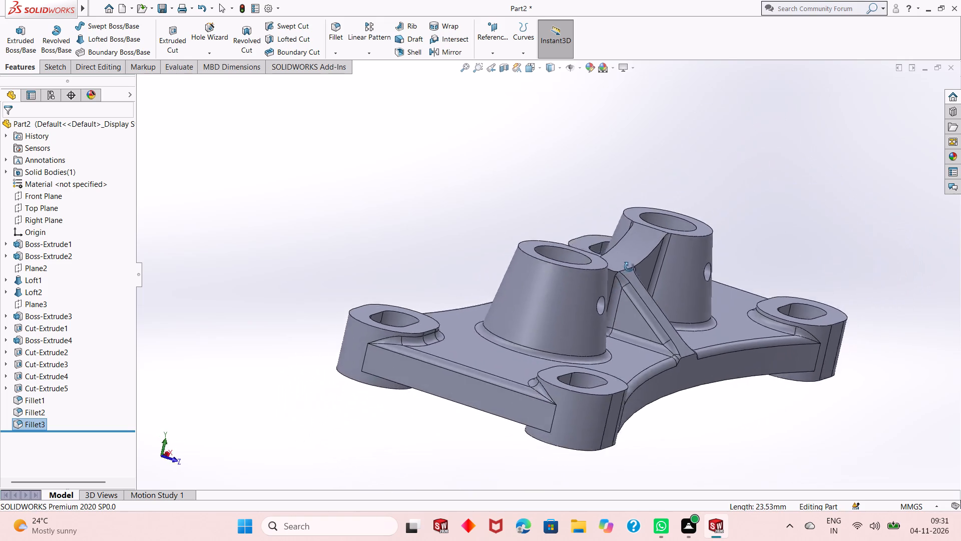
middle_drag(629, 267, 552, 313)
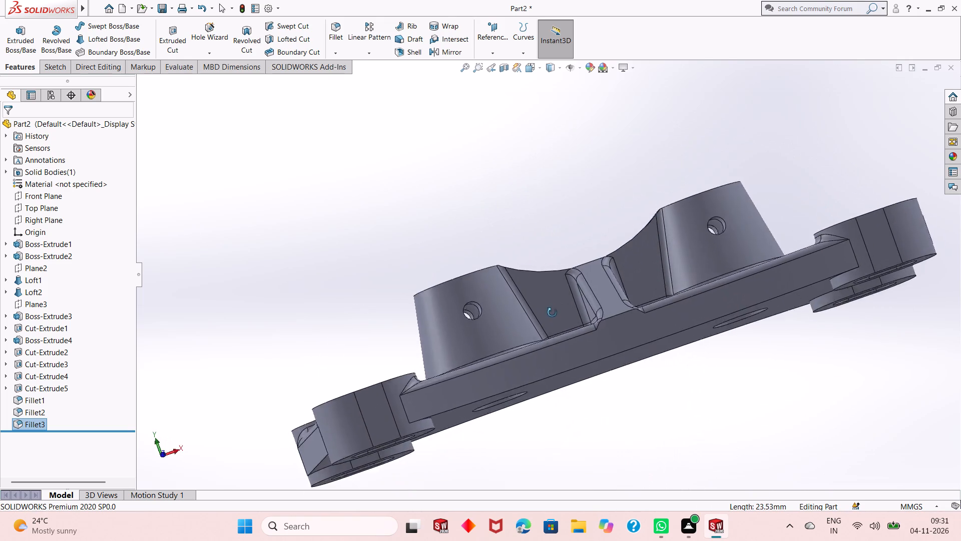
middle_drag(552, 313, 567, 393)
scroll(567, 393, up, 1)
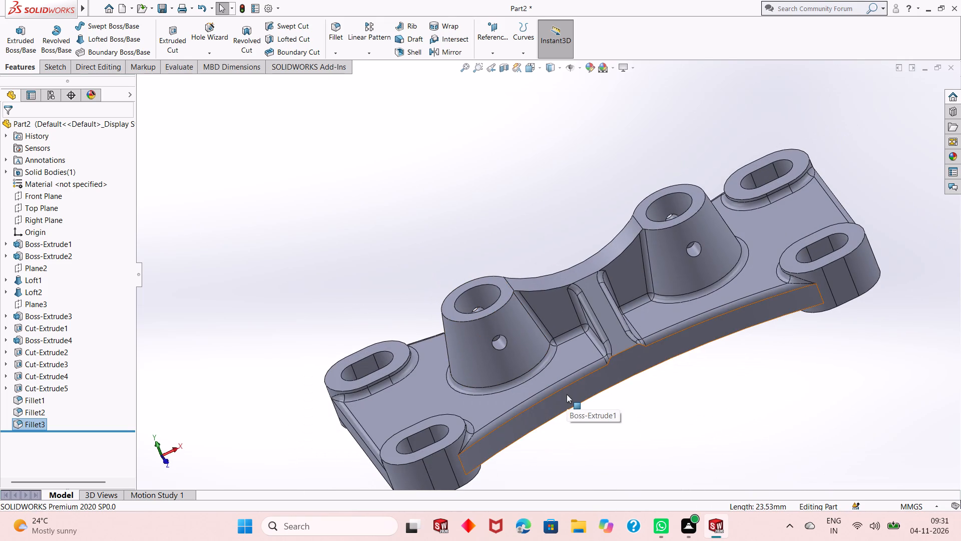
middle_drag(727, 288, 743, 326)
scroll(723, 295, down, 2)
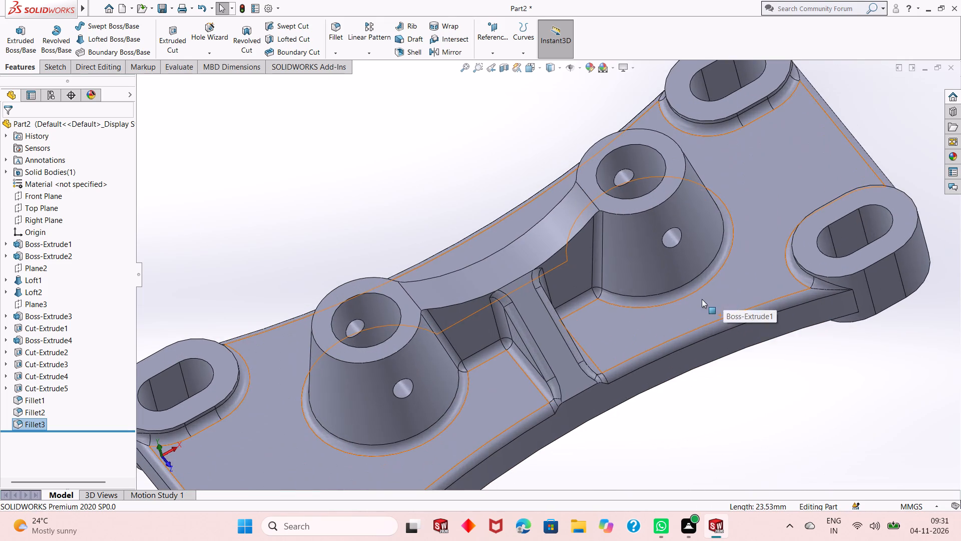
scroll(702, 300, up, 1)
scroll(434, 437, up, 3)
middle_drag(414, 428, 439, 372)
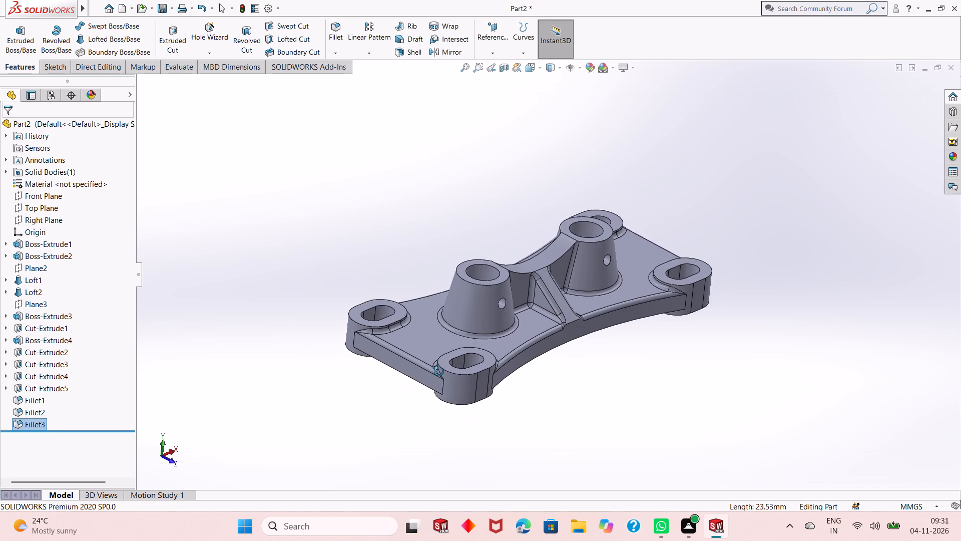
middle_drag(439, 372, 424, 391)
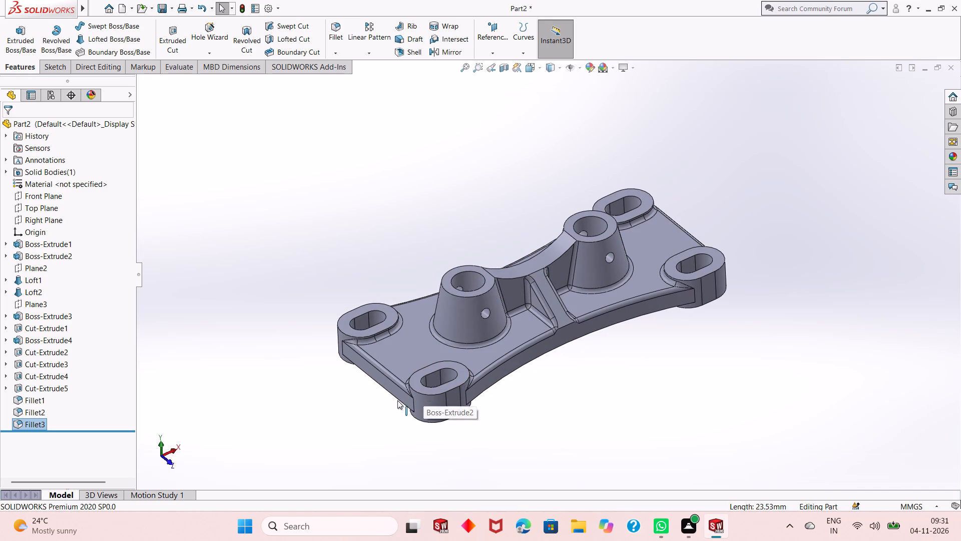
middle_drag(525, 377, 509, 257)
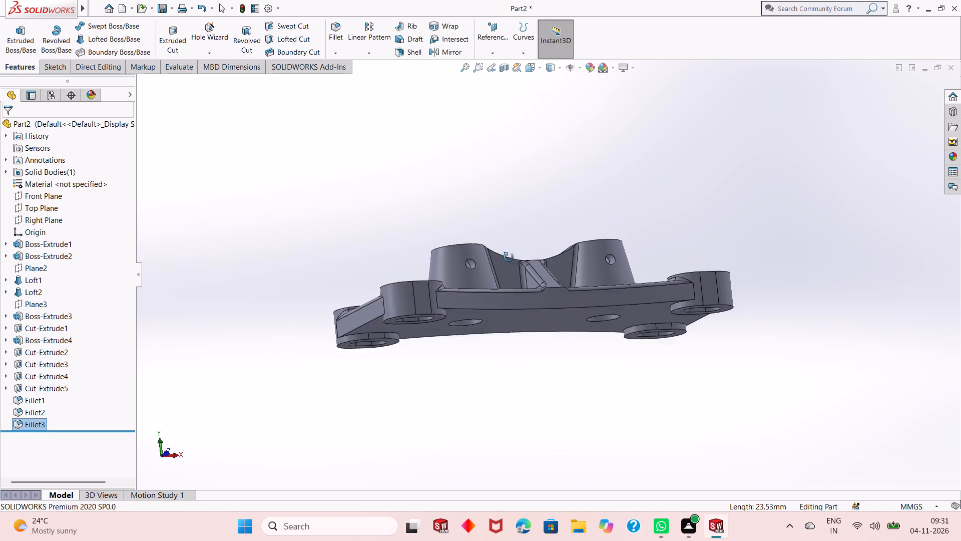
middle_drag(509, 257, 505, 191)
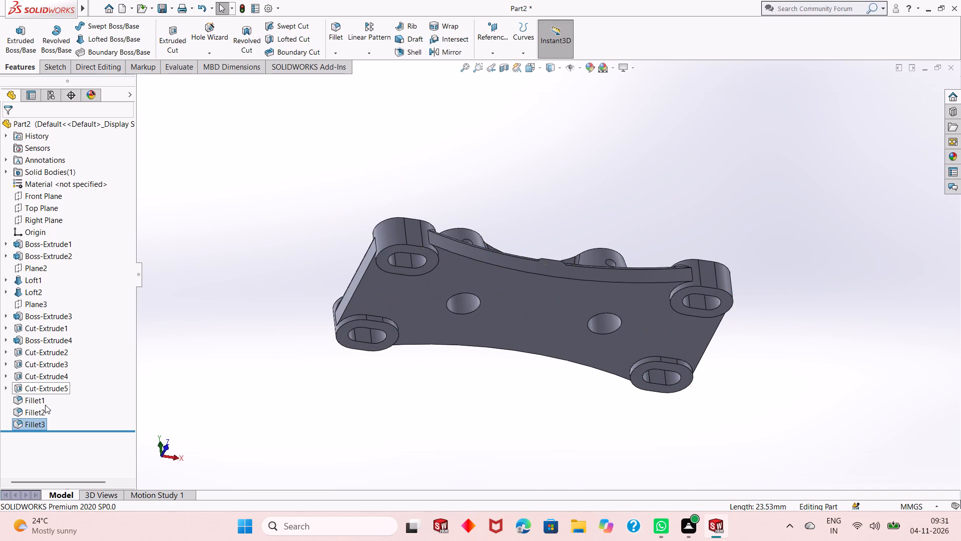
click(190, 380)
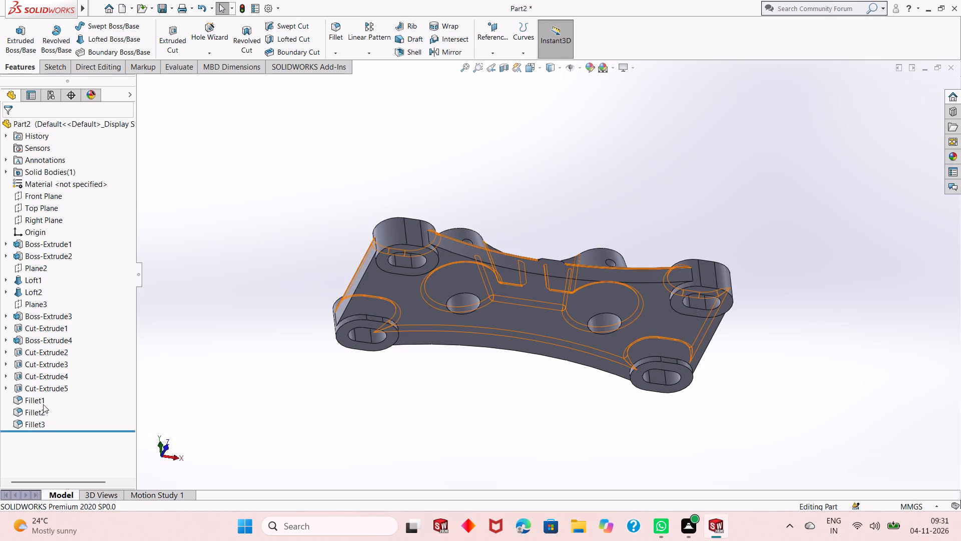
Reopen Fillet1 and add the plate's four lower perimeter edges, two straight and two arc-shaped, to its 2 mm fillet.
click(42, 403)
click(56, 377)
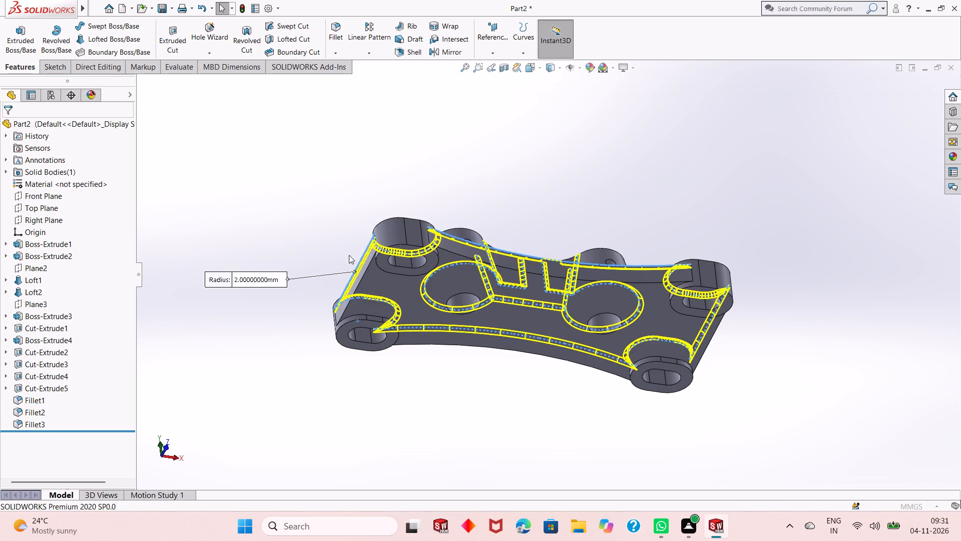
scroll(368, 264, down, 3)
click(382, 278)
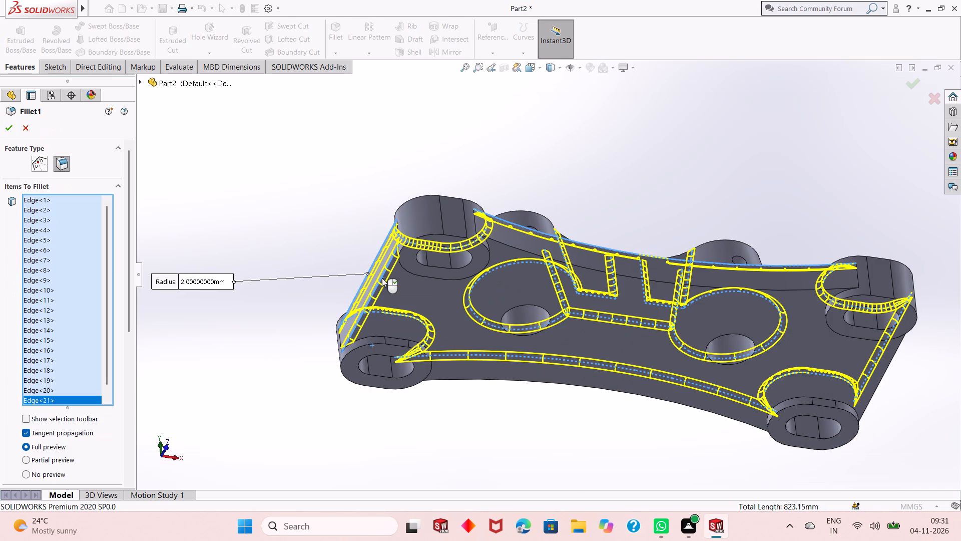
click(508, 246)
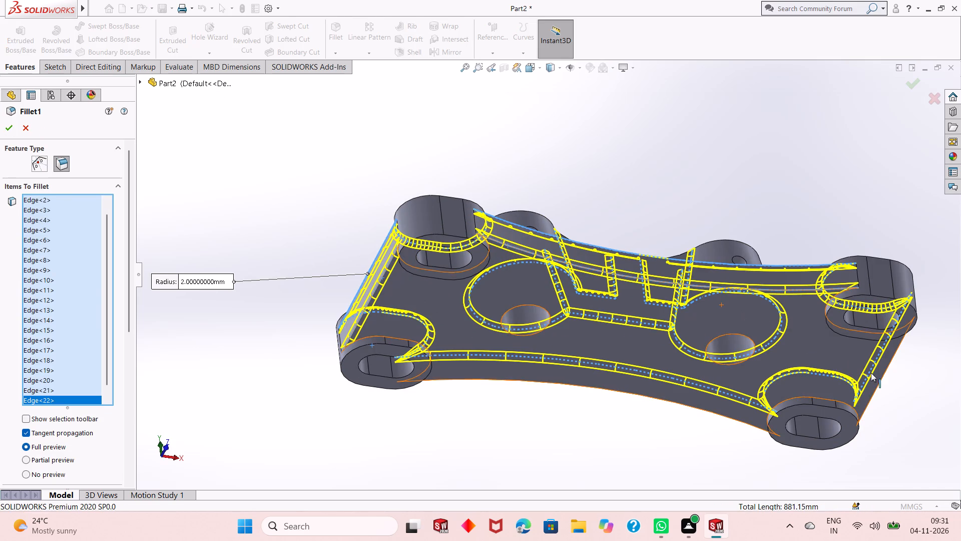
click(889, 367)
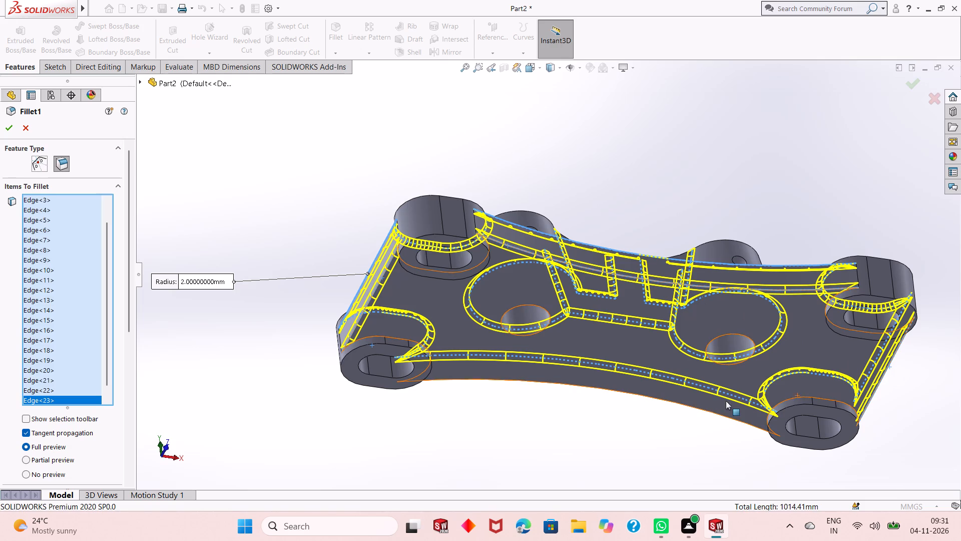
click(659, 401)
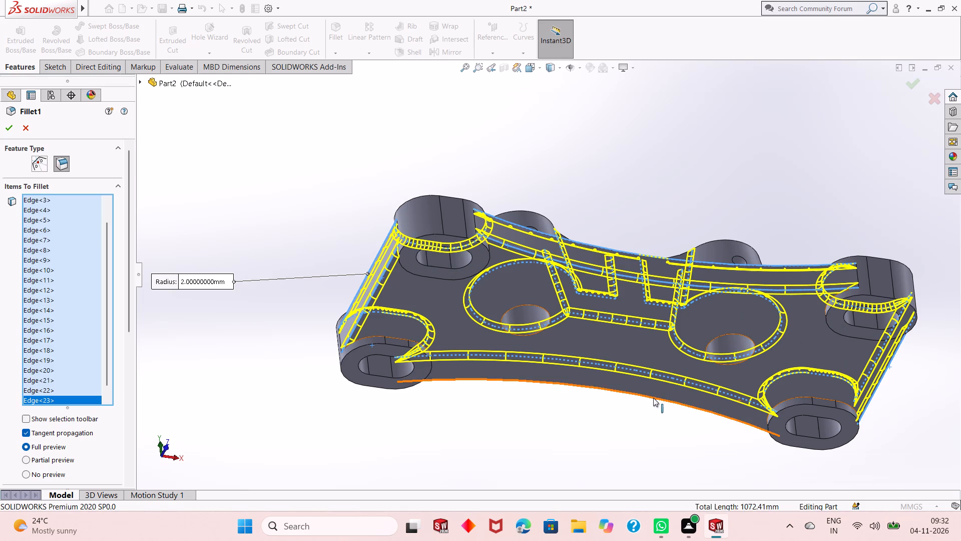
click(653, 398)
Add the edges where the four corner bosses meet the plate's underside to Fillet1 at 2 mm and apply the edit.
middle_drag(573, 321, 576, 322)
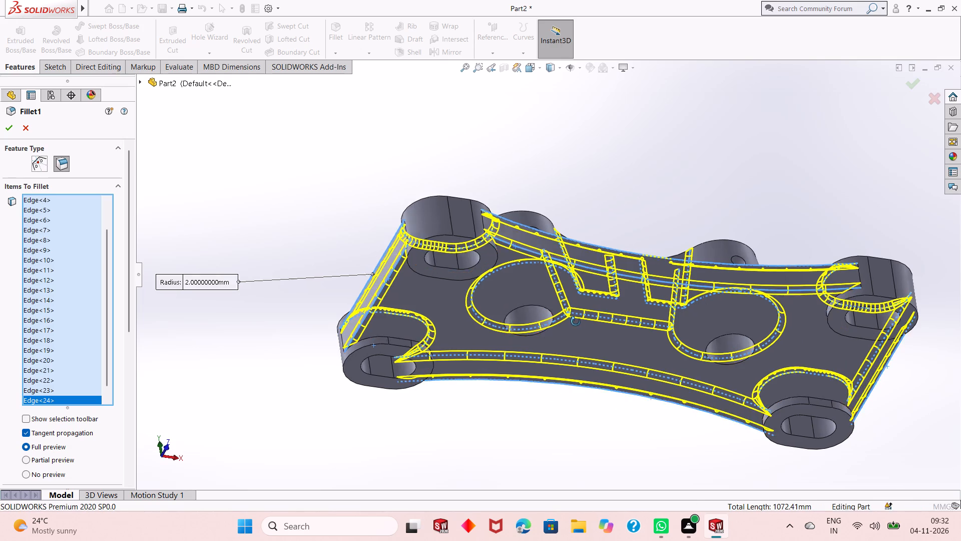
middle_drag(576, 322, 633, 239)
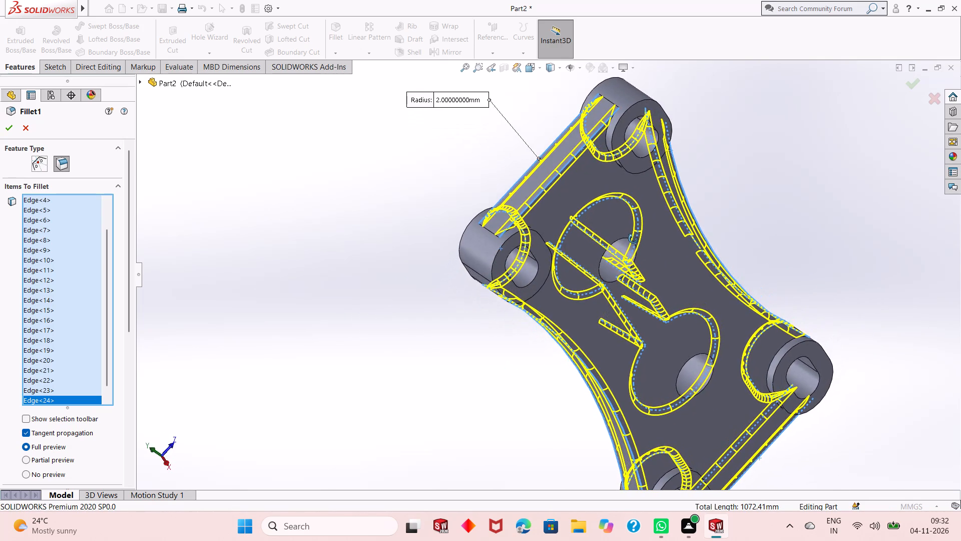
middle_drag(633, 239, 593, 301)
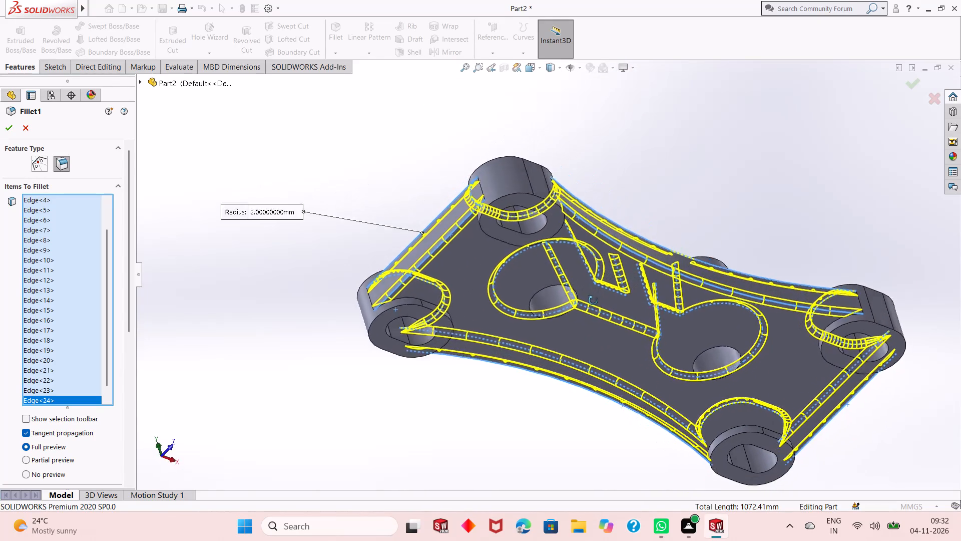
middle_drag(593, 301, 571, 347)
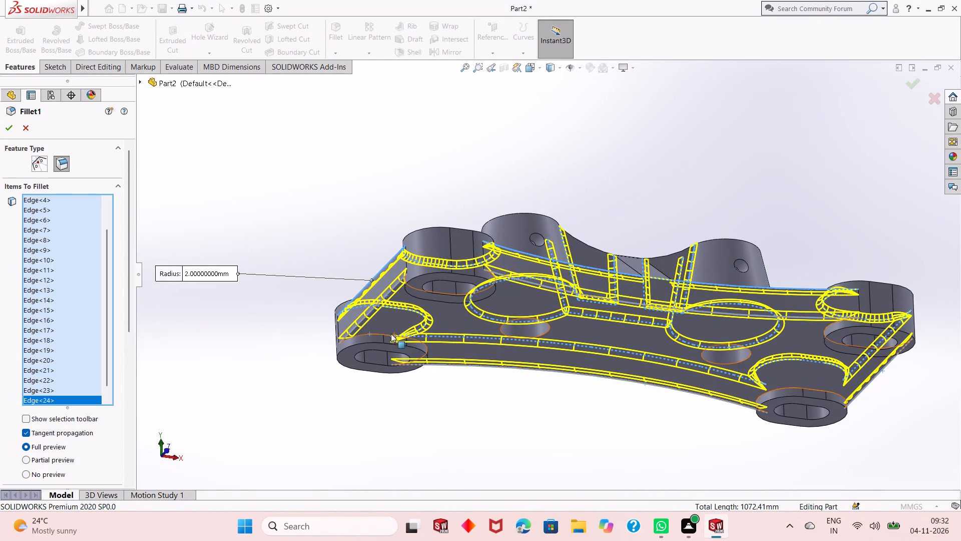
click(378, 334)
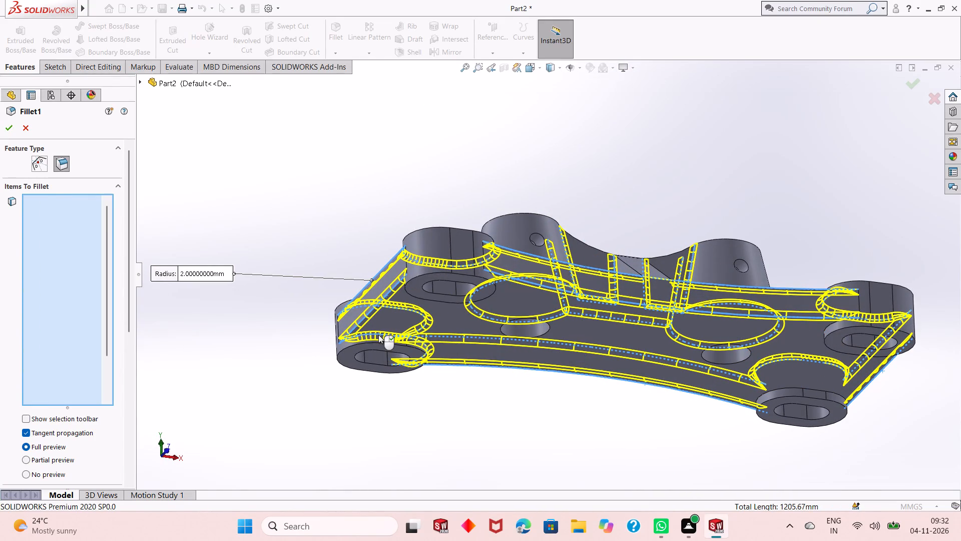
middle_drag(478, 381, 527, 207)
scroll(527, 206, up, 2)
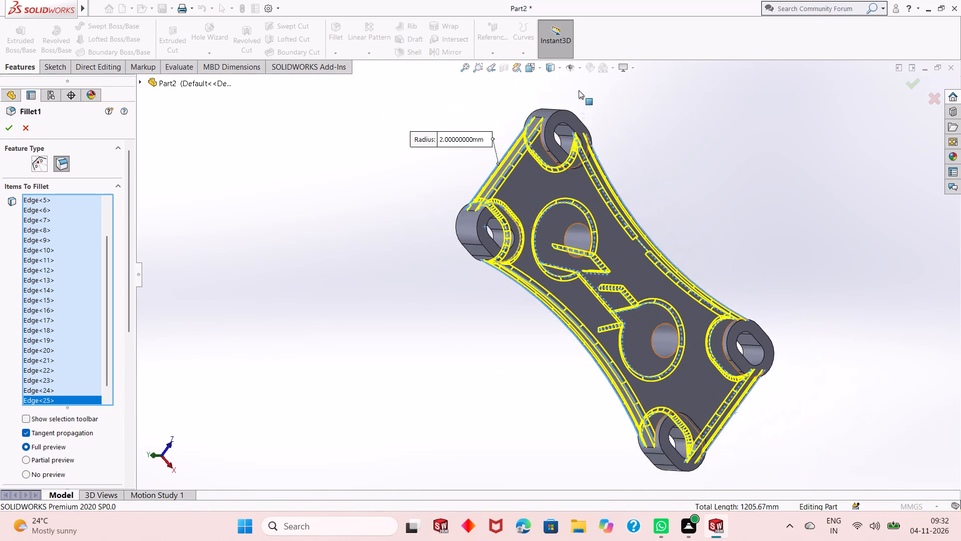
scroll(580, 84, down, 3)
scroll(506, 225, down, 2)
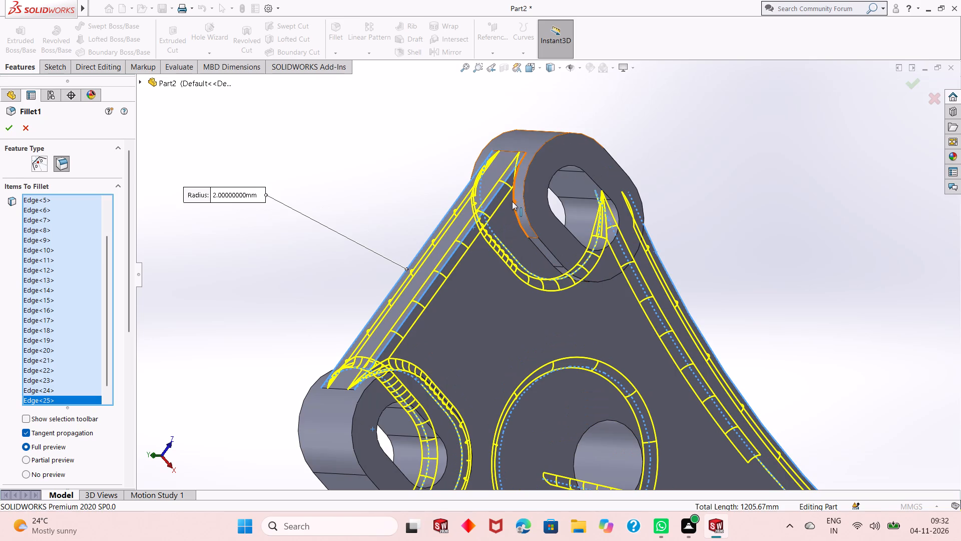
click(512, 201)
scroll(520, 245, up, 7)
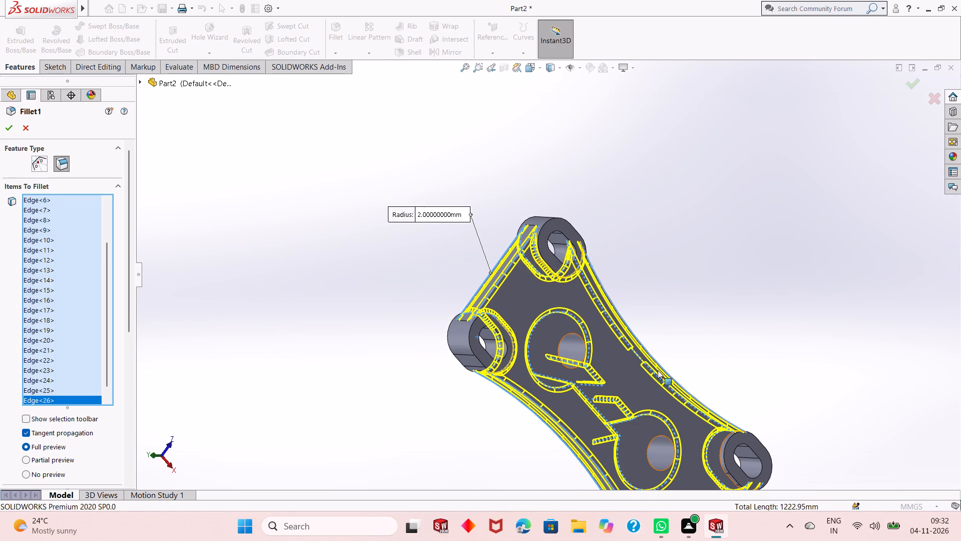
scroll(705, 466, up, 3)
scroll(607, 417, down, 3)
scroll(647, 358, down, 2)
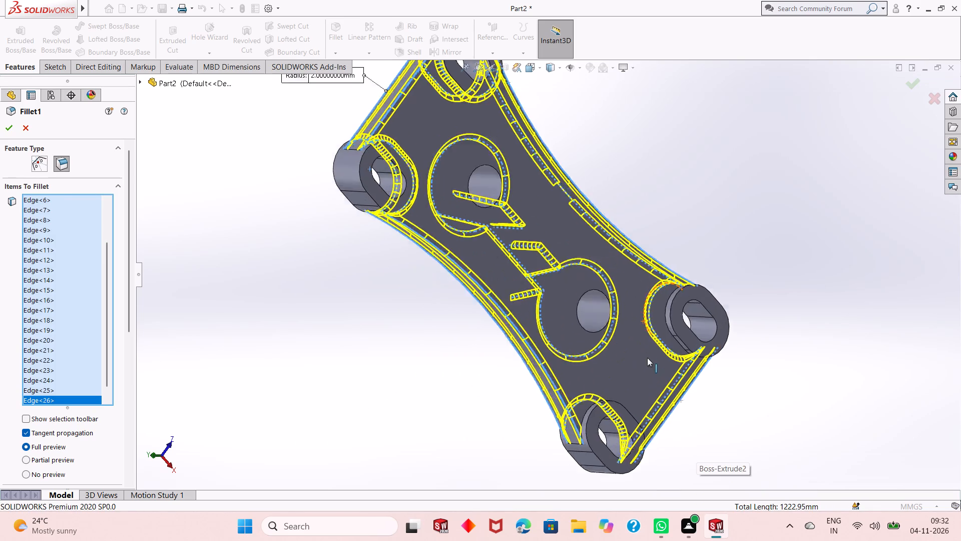
scroll(647, 358, down, 1)
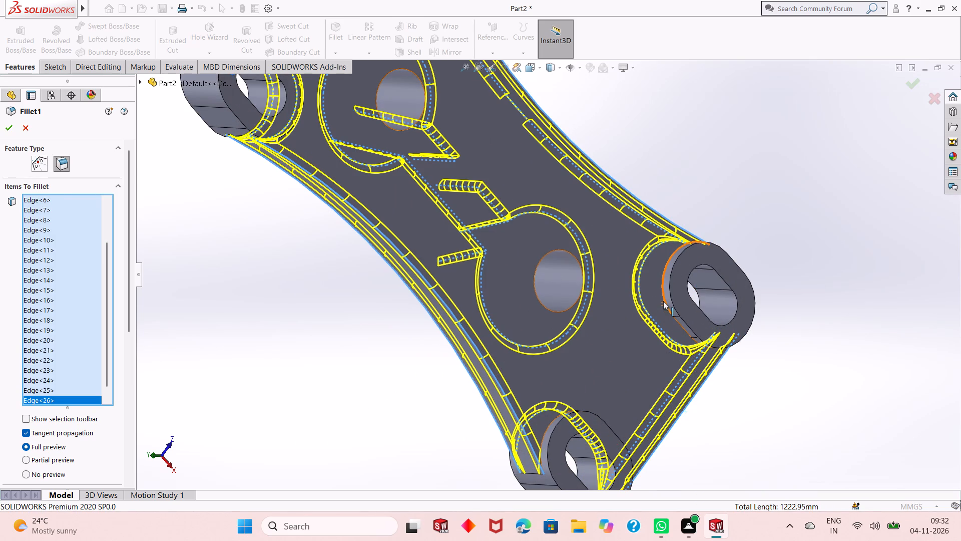
click(663, 301)
middle_drag(629, 322, 613, 365)
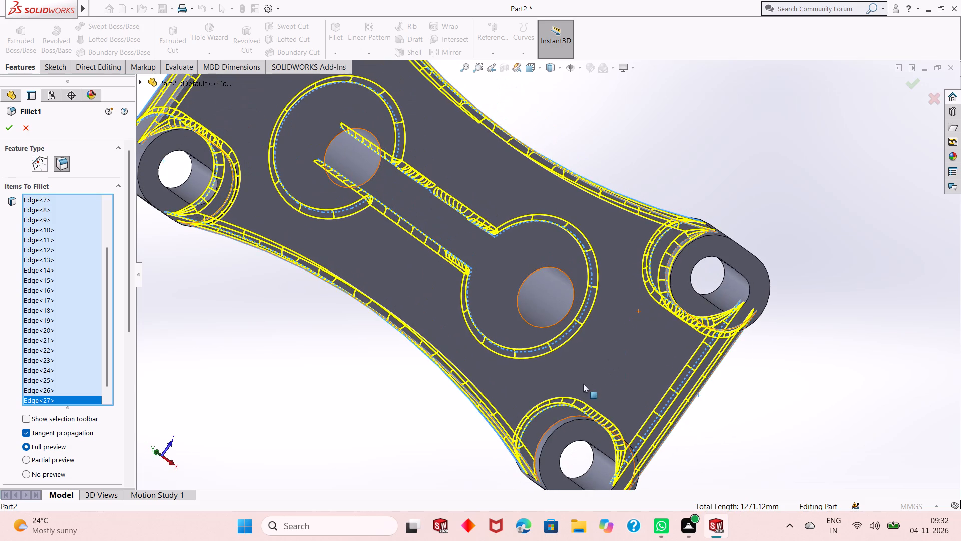
click(567, 417)
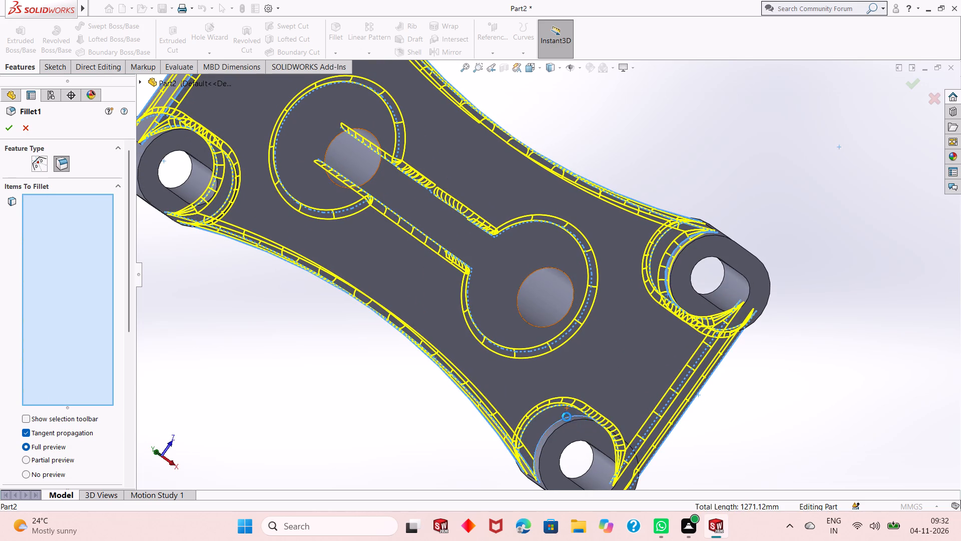
scroll(586, 415, up, 4)
middle_drag(532, 262, 531, 295)
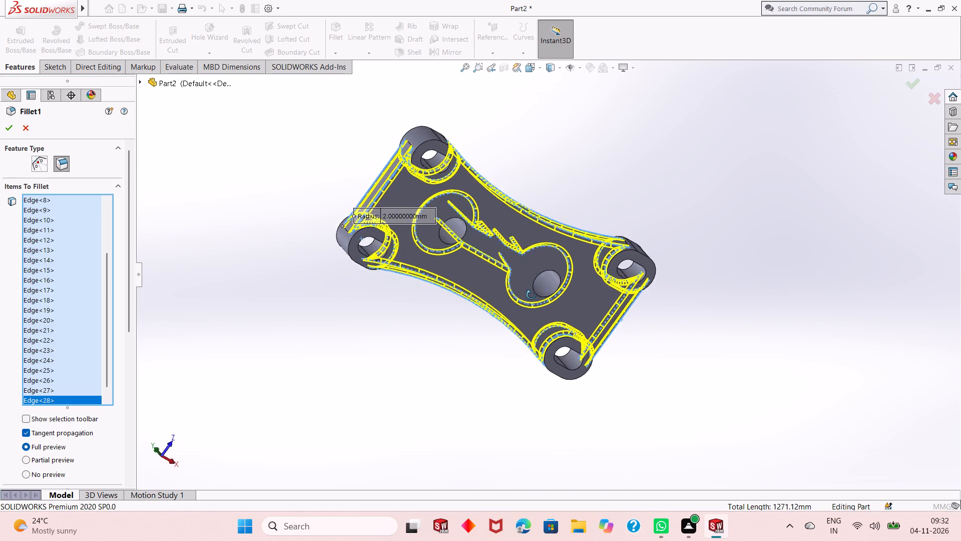
middle_drag(531, 295, 504, 367)
middle_drag(541, 248, 532, 276)
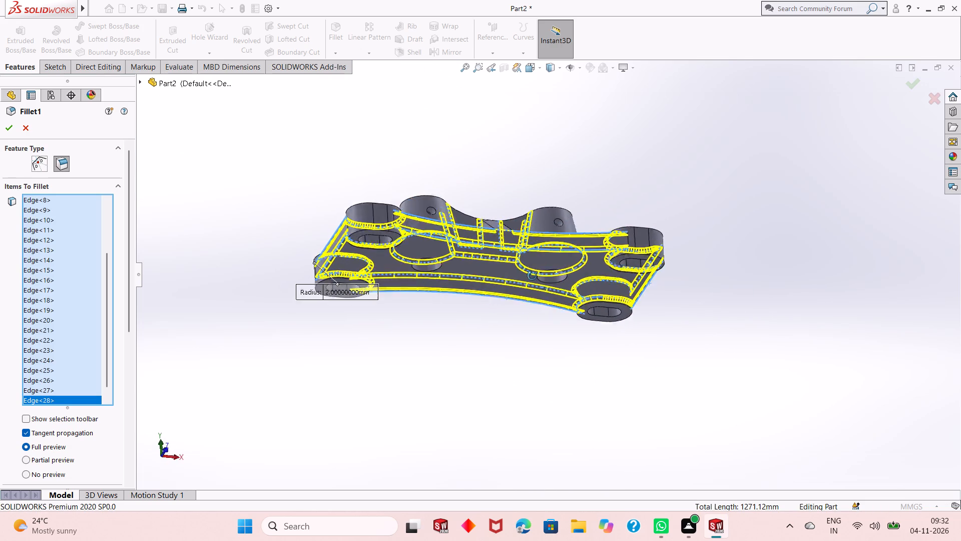
middle_drag(532, 276, 564, 350)
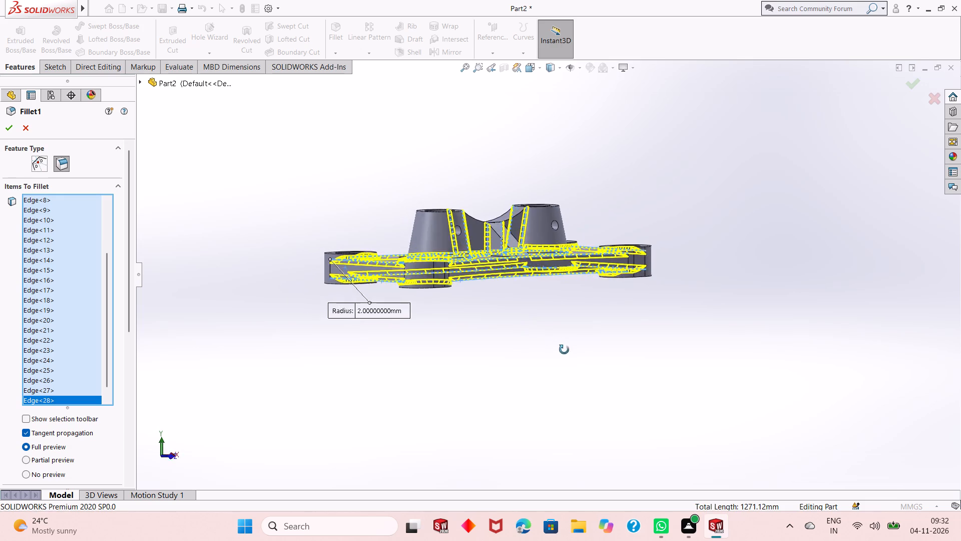
middle_drag(564, 350, 544, 414)
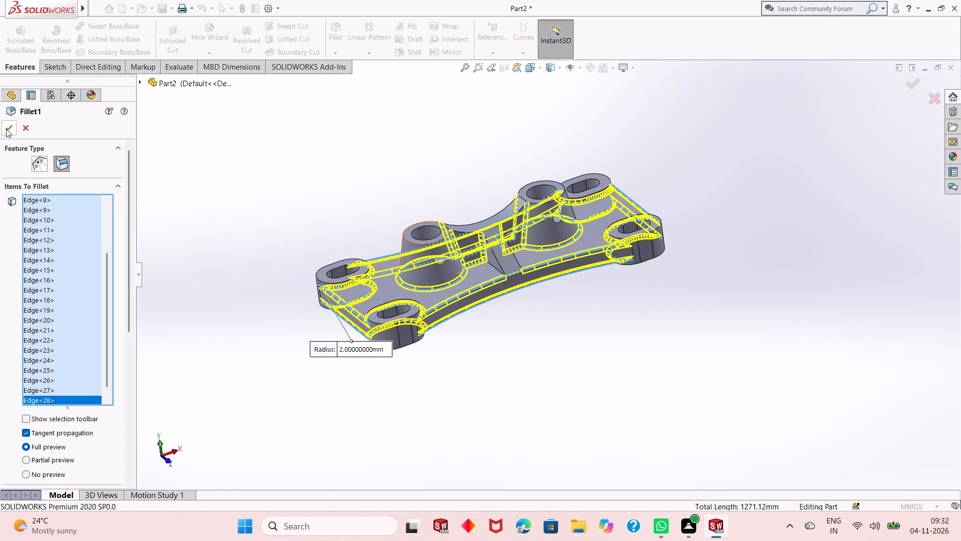
click(6, 129)
Fillet the web's curved top edges with a 1 mm radius, covering both segments beside the rib and the opposite edge.
click(488, 182)
scroll(488, 182, down, 3)
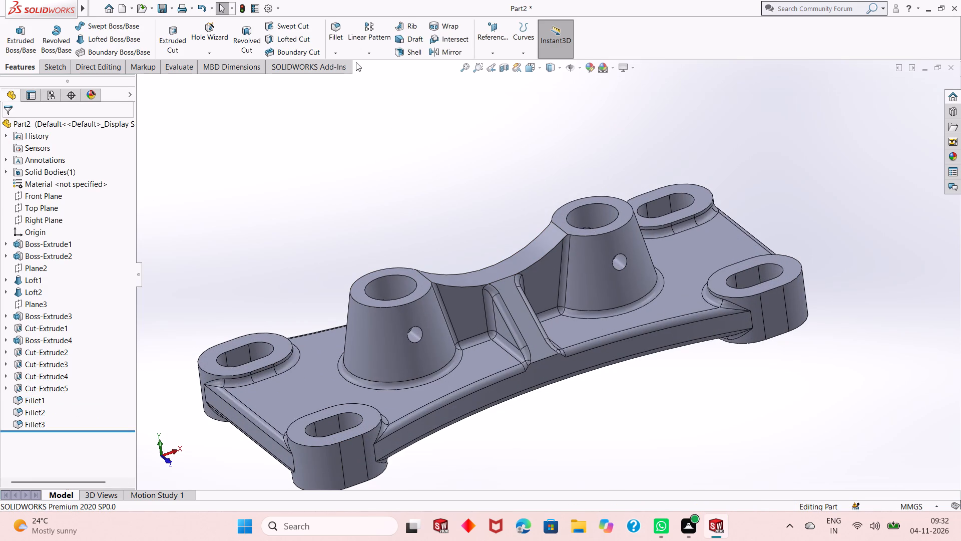
click(335, 34)
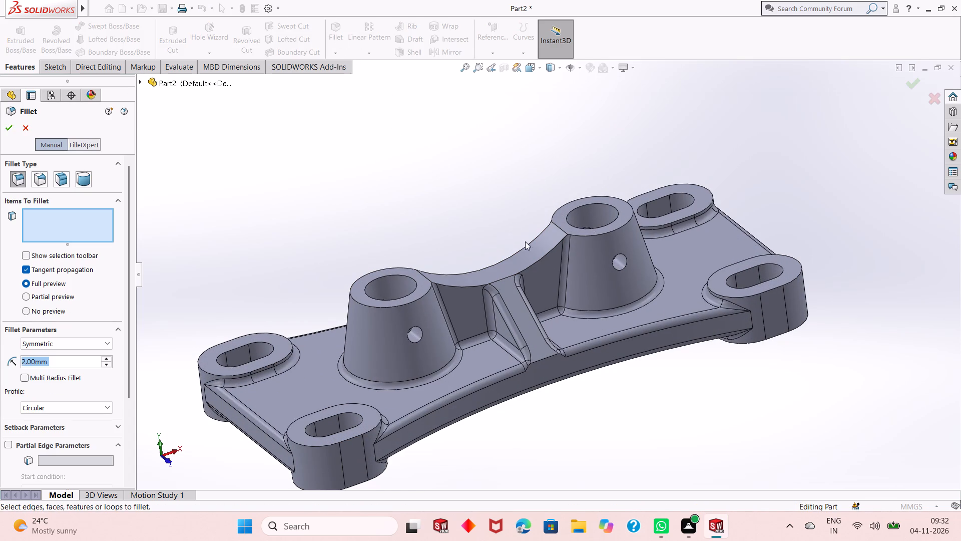
click(541, 261)
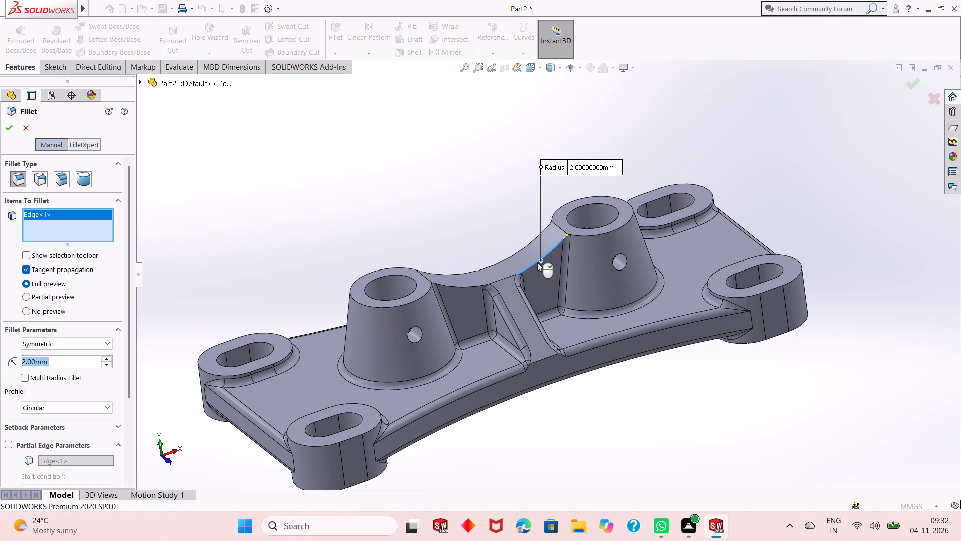
key(1)
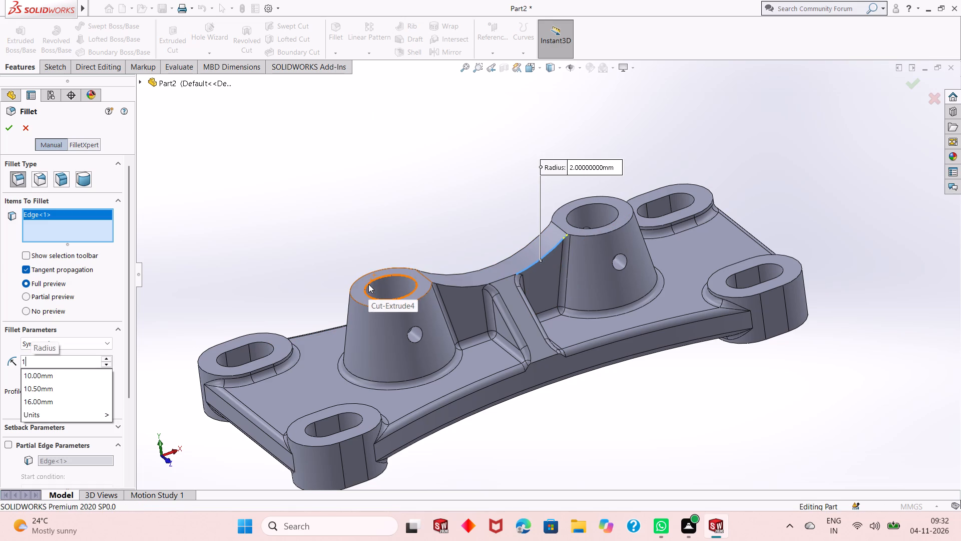
key(Return)
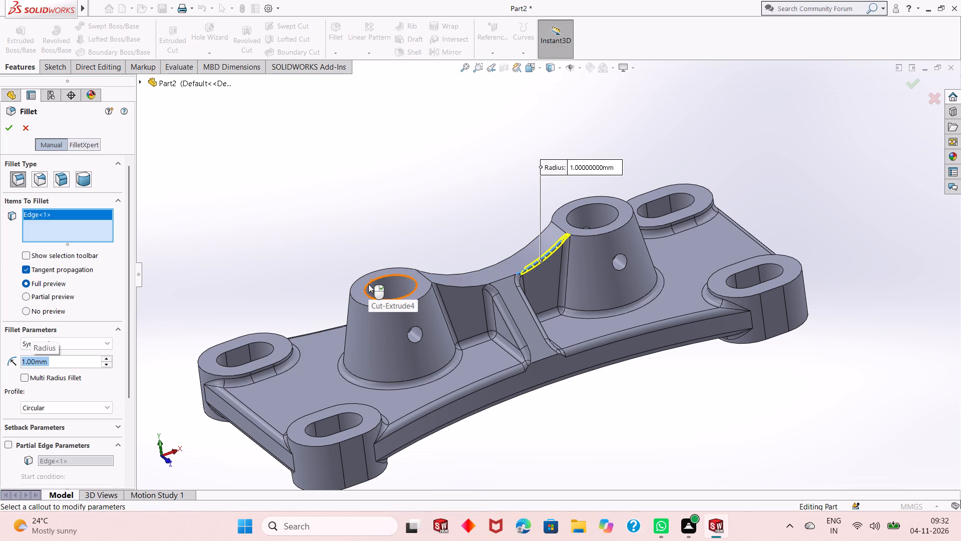
click(471, 287)
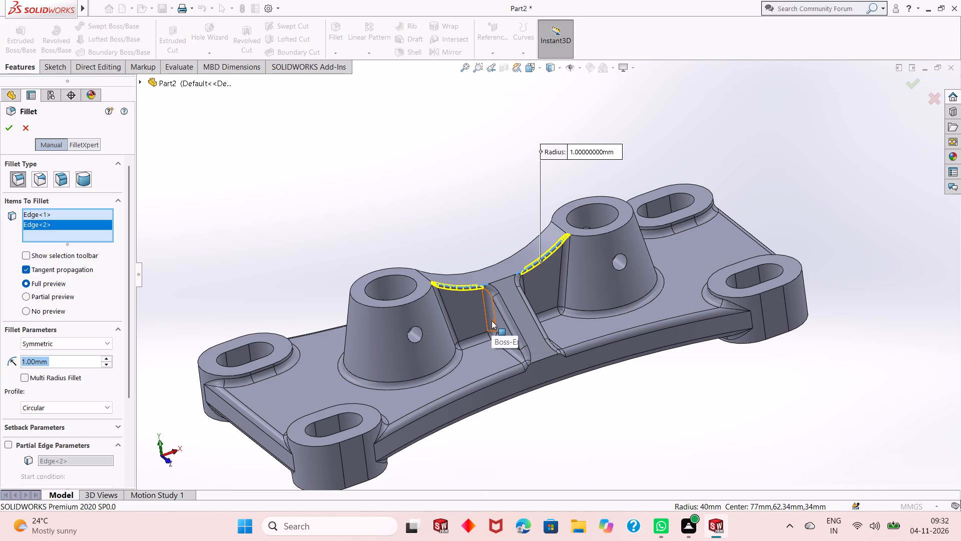
middle_drag(492, 322, 623, 293)
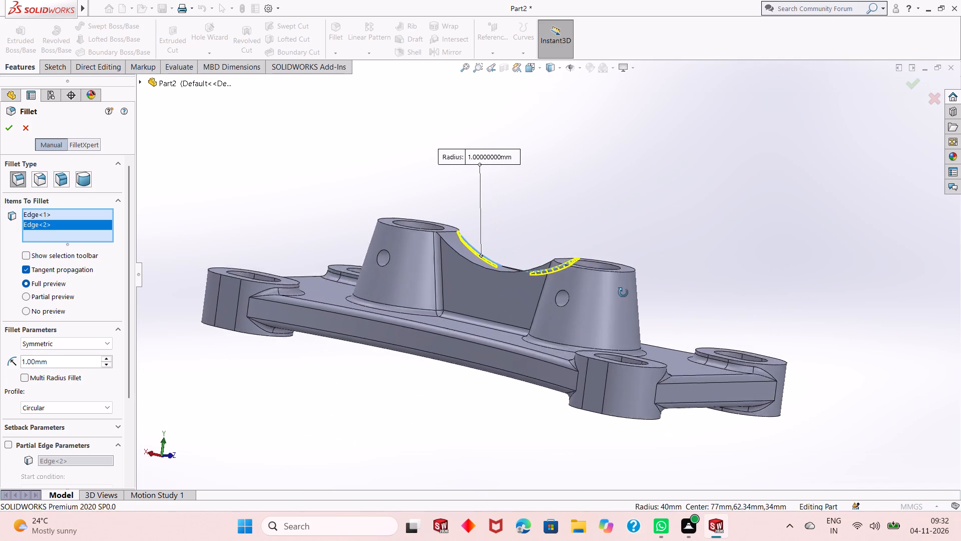
middle_drag(623, 293, 623, 321)
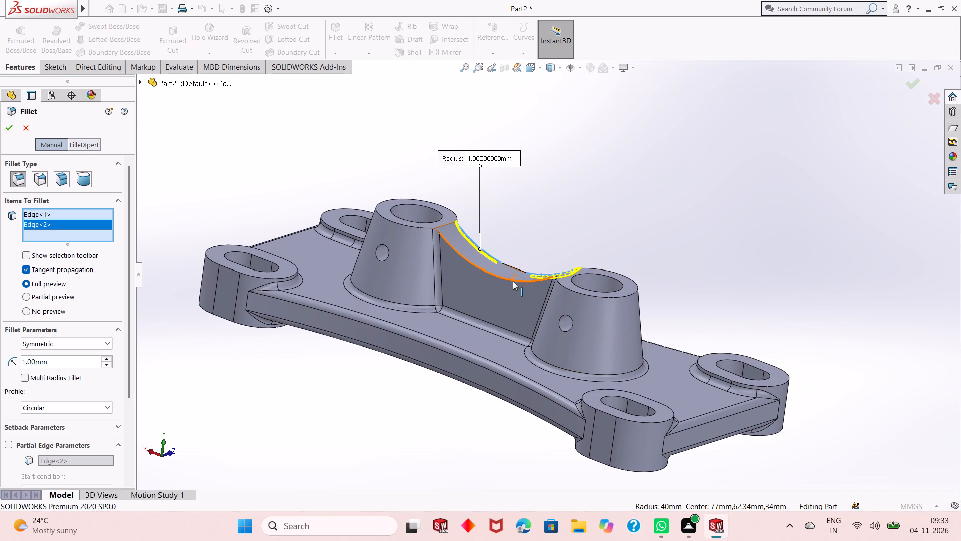
click(513, 282)
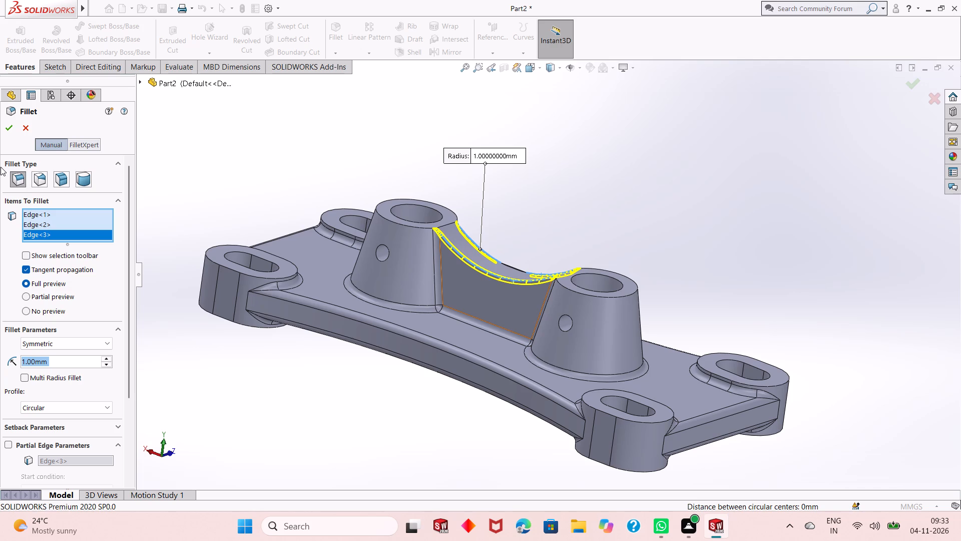
click(8, 132)
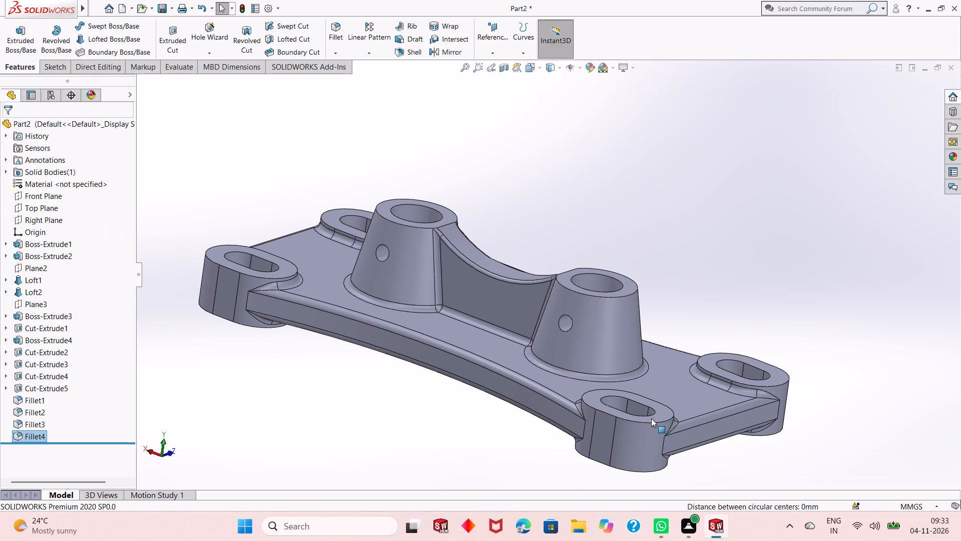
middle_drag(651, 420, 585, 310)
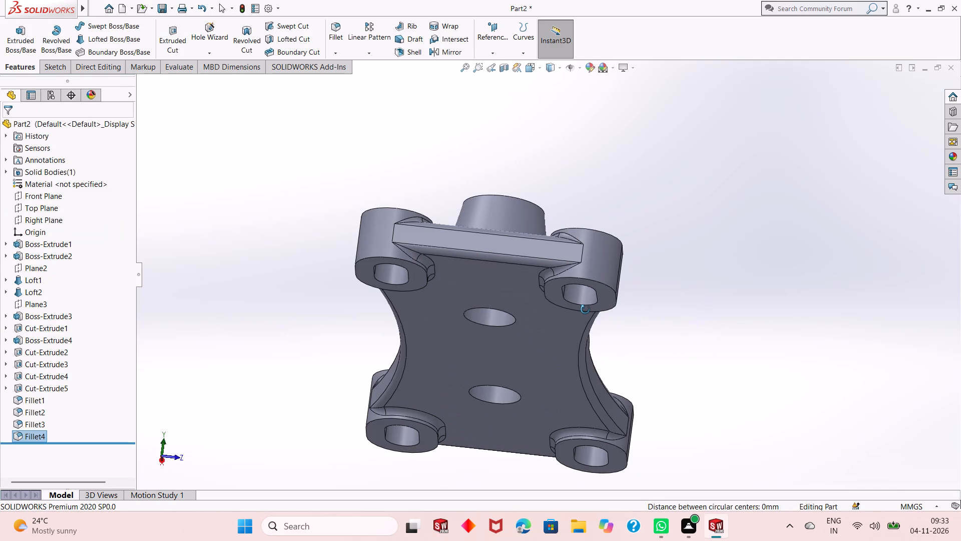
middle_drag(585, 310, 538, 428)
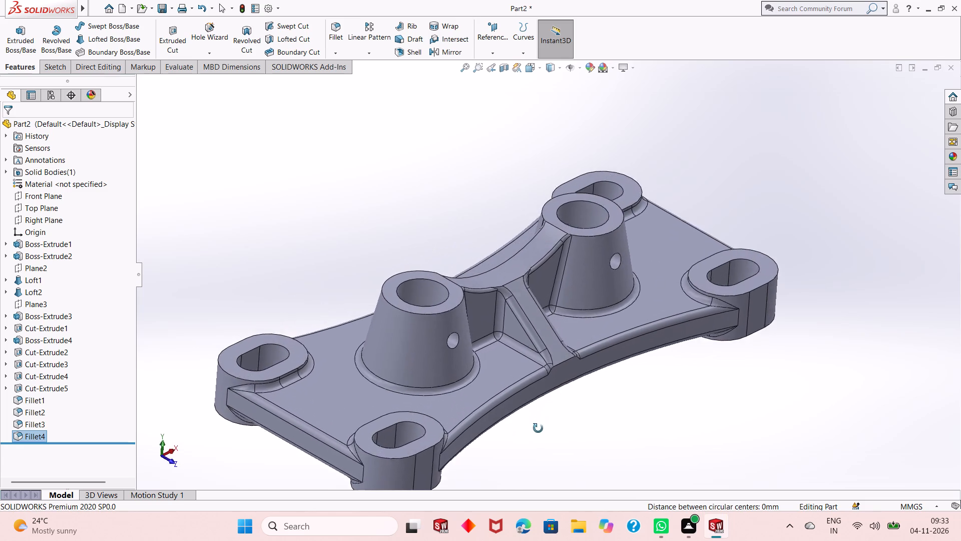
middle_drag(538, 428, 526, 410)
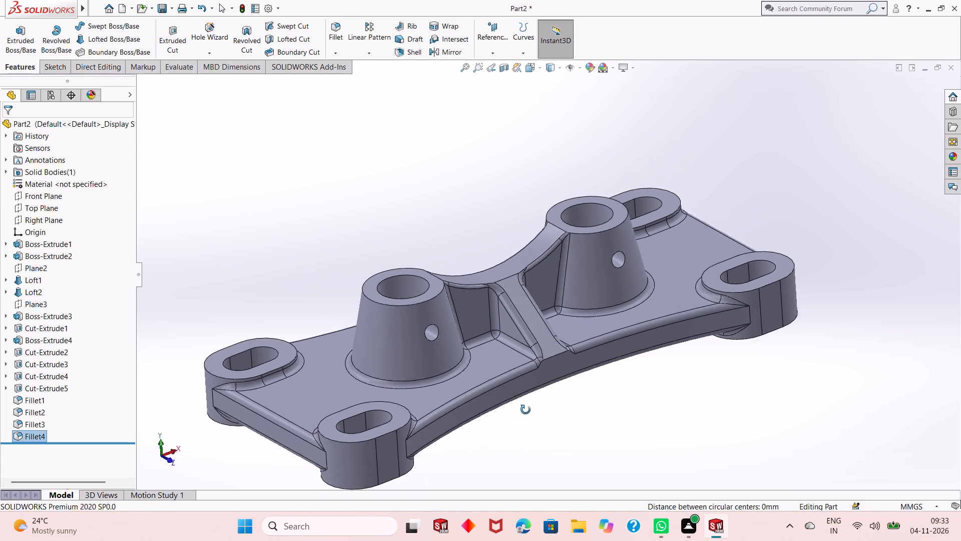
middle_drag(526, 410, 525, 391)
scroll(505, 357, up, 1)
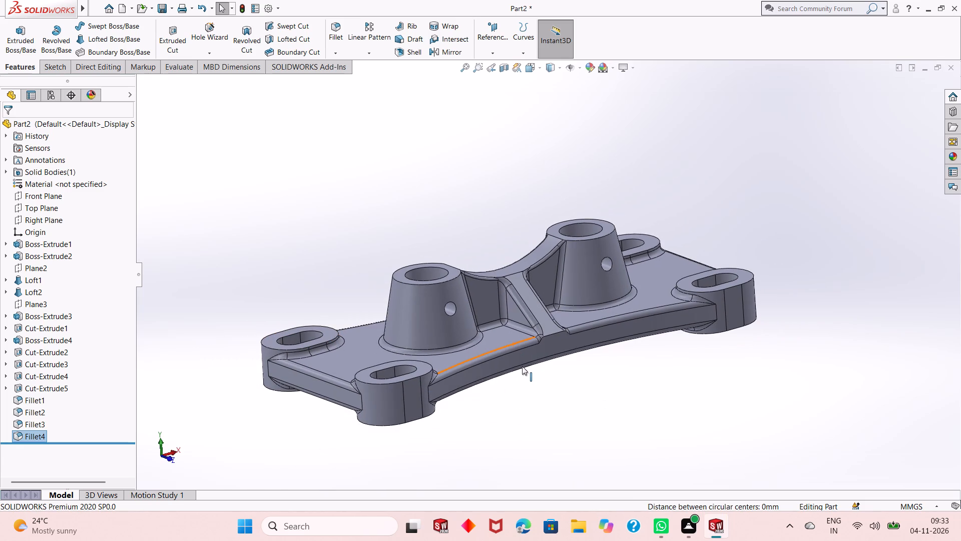
Inspect the finished part from above and underneath, checking the web, rib and boss fillets.
middle_drag(522, 367, 520, 292)
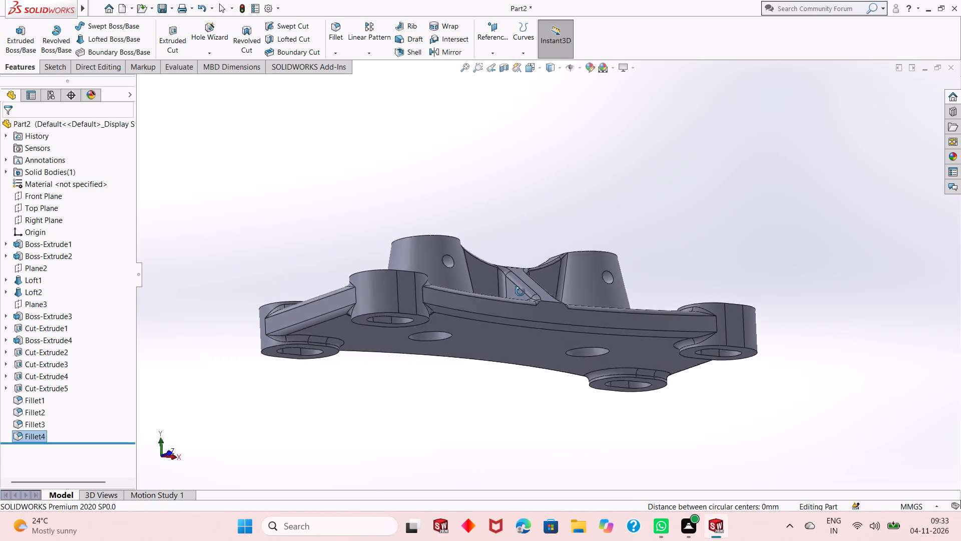
middle_drag(520, 292, 516, 389)
scroll(513, 275, down, 2)
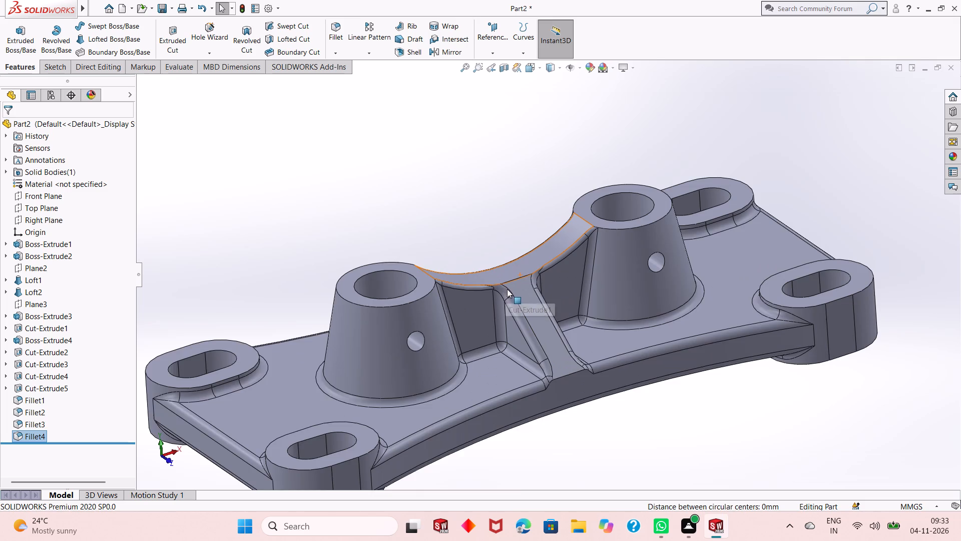
scroll(507, 289, down, 2)
scroll(542, 326, up, 4)
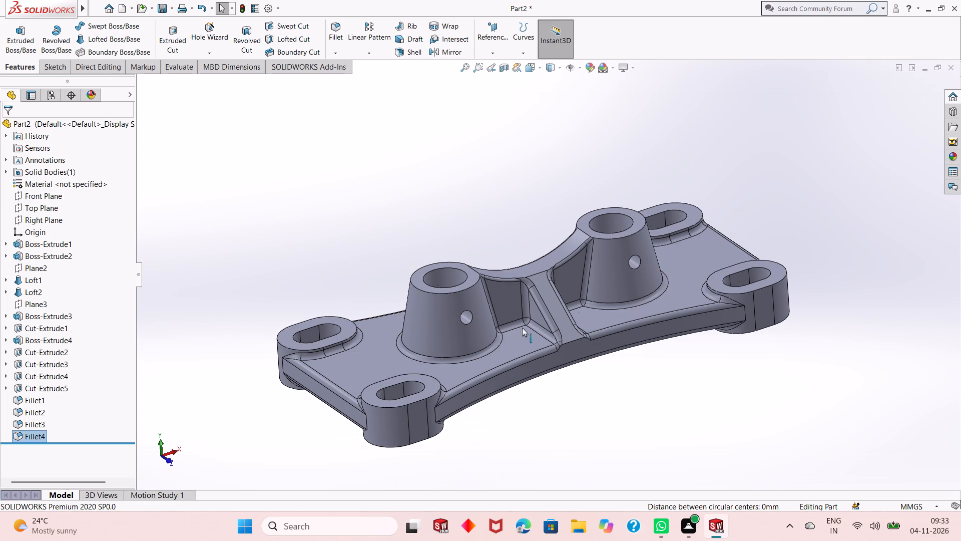
middle_drag(556, 361, 567, 389)
middle_drag(548, 356, 541, 334)
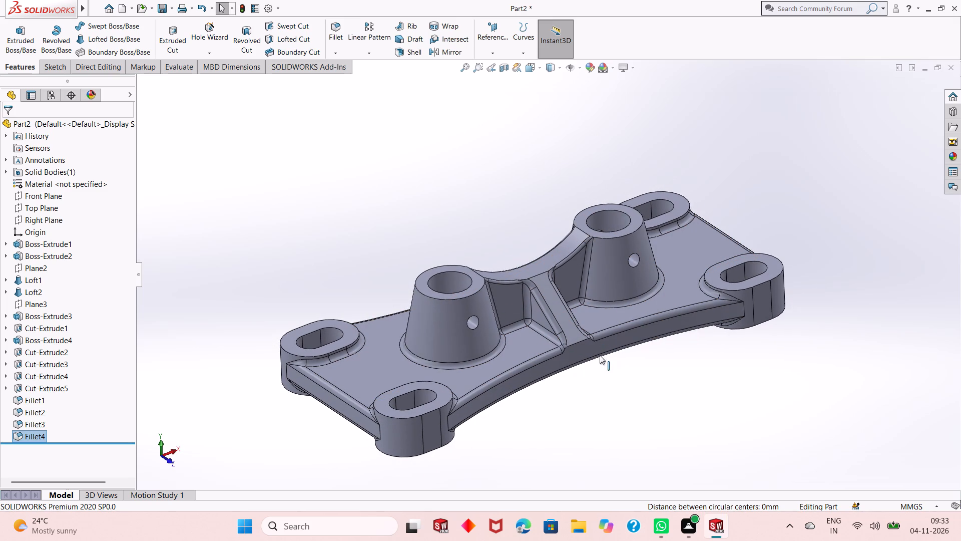
middle_drag(593, 370, 596, 193)
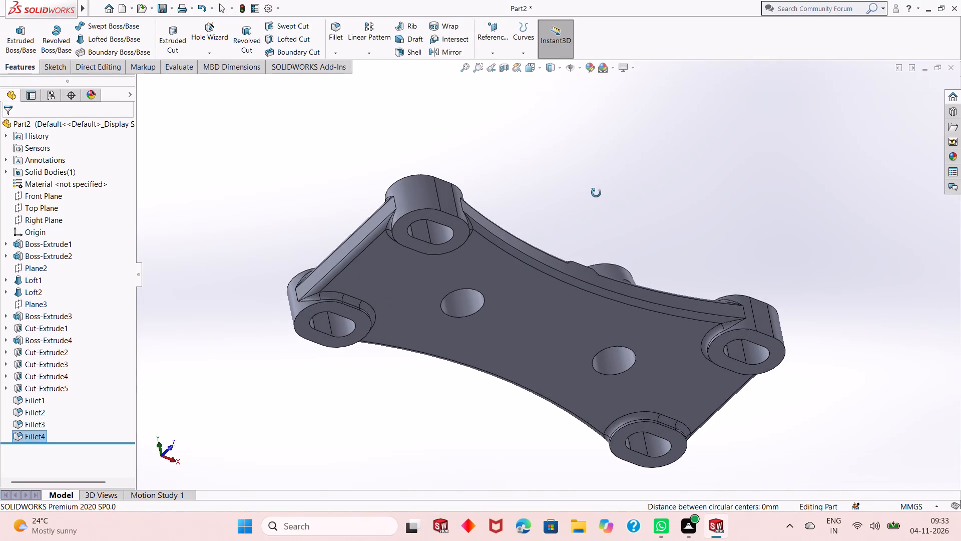
middle_drag(596, 193, 590, 356)
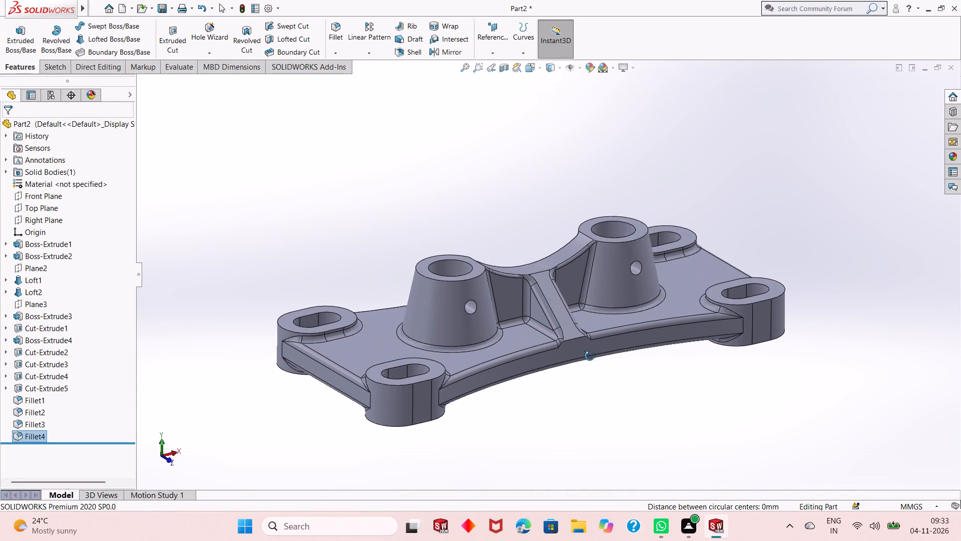
middle_drag(590, 356, 590, 364)
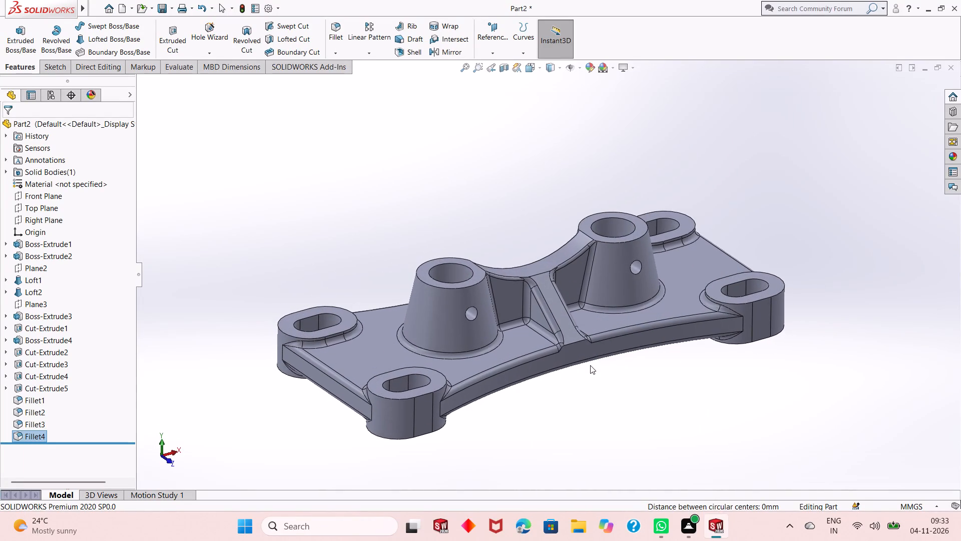
middle_drag(590, 365, 596, 381)
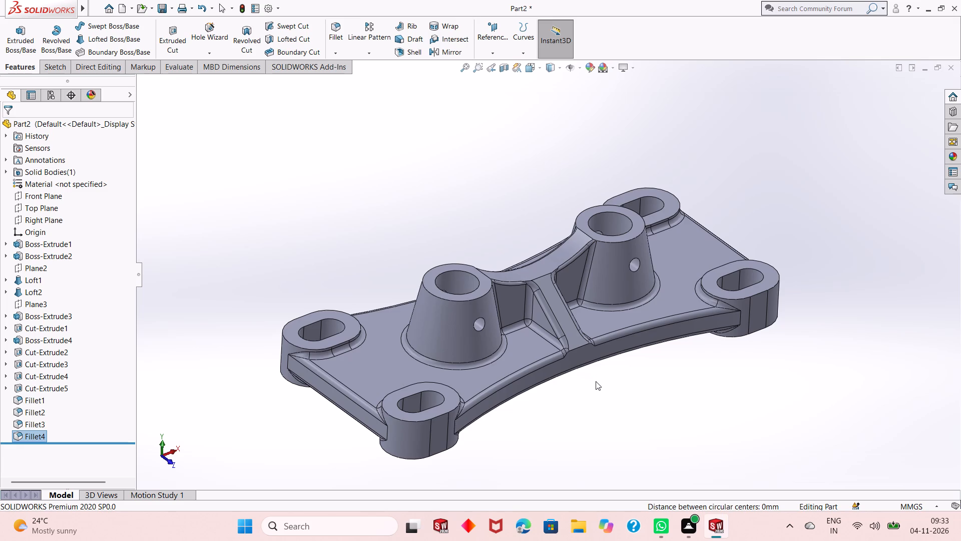
Save the part as "Shaft support base" in the Dp SolidWorks folder as a SOLIDWORKS part.
key(ctrl+s)
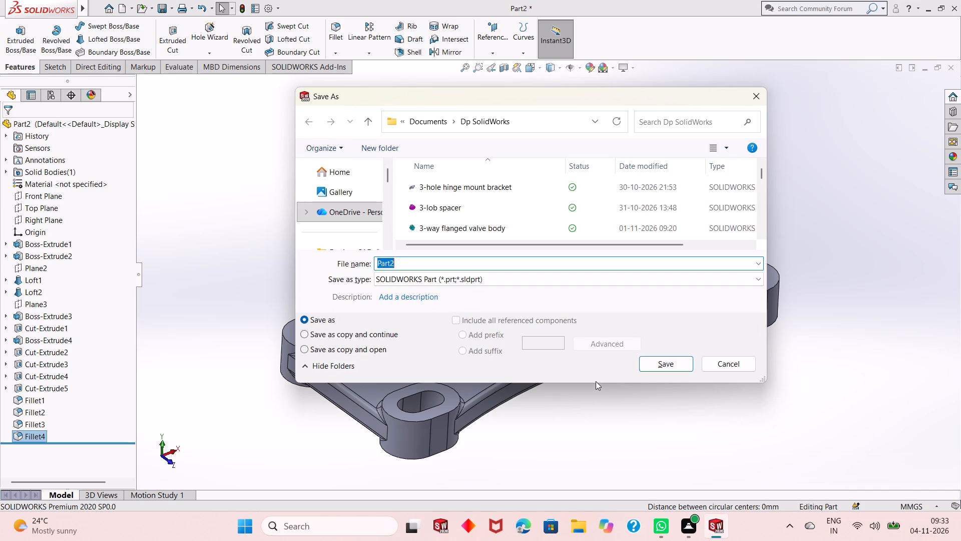
text(Shaft support)
key(space)
text(base)
key(Return)
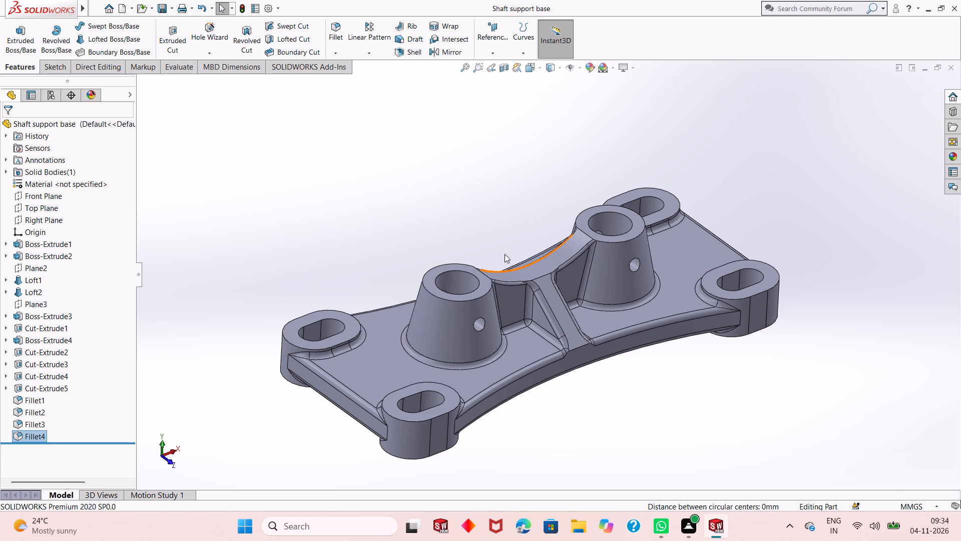
Save a PDF version of the part as "Shaft support base" in the Dp SolidWorks folder.
click(173, 5)
click(178, 32)
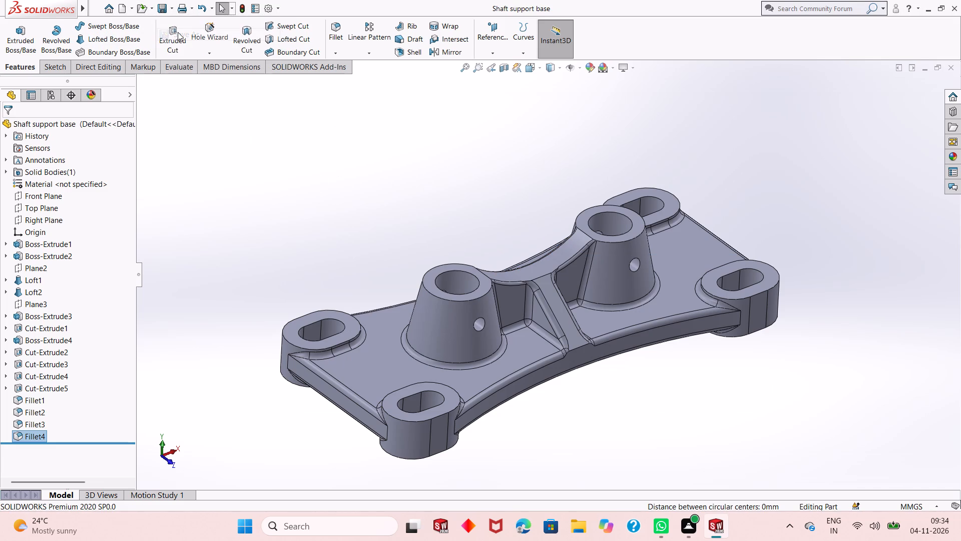
click(476, 279)
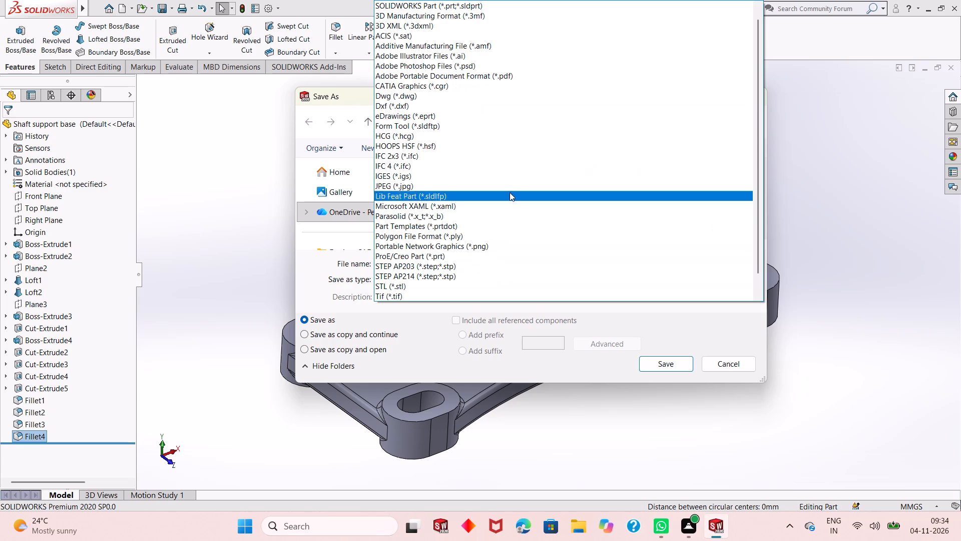
click(545, 78)
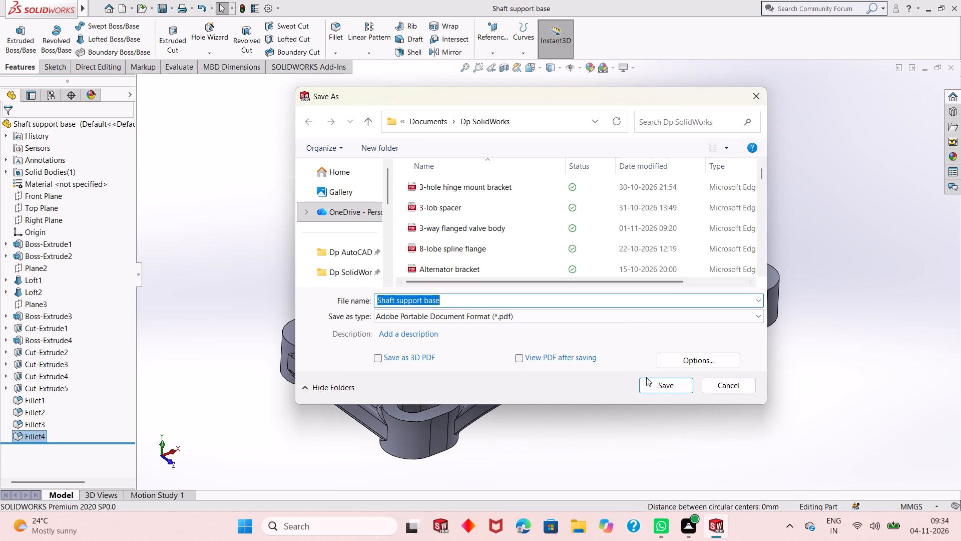
click(653, 386)
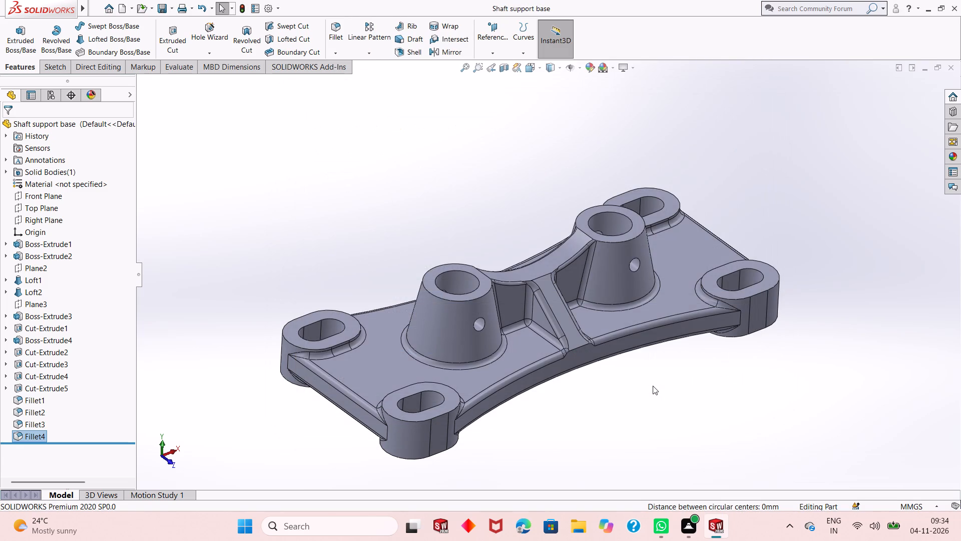